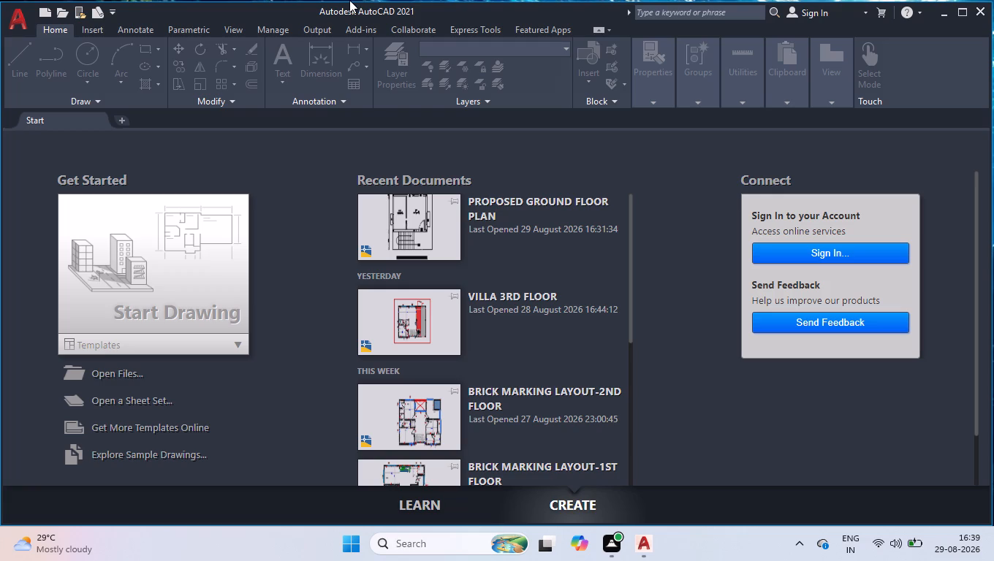
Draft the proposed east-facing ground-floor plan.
Start a new blank drawing.
click(114, 185)
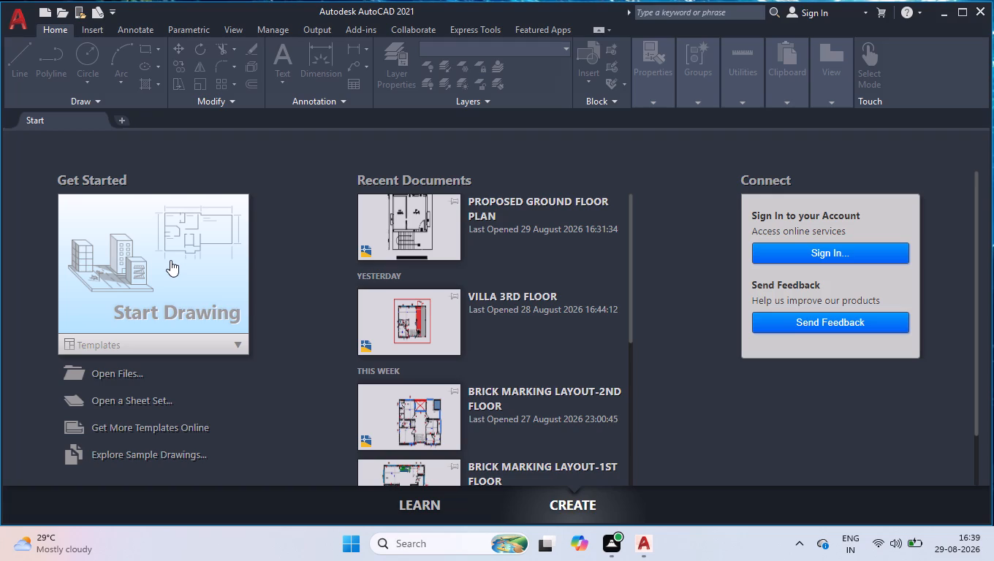
click(170, 260)
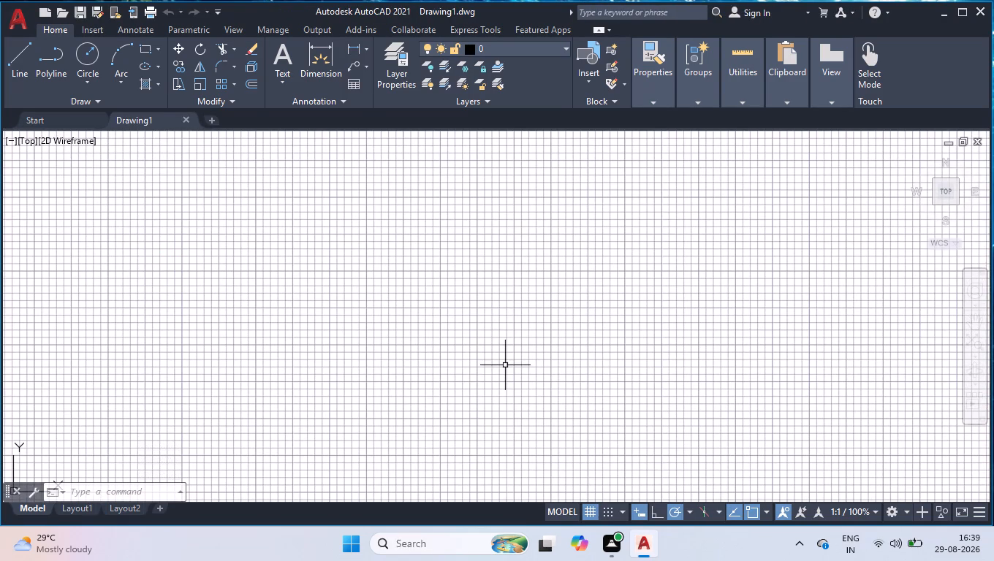
Turn off the background grid display in the drawing area.
click(593, 512)
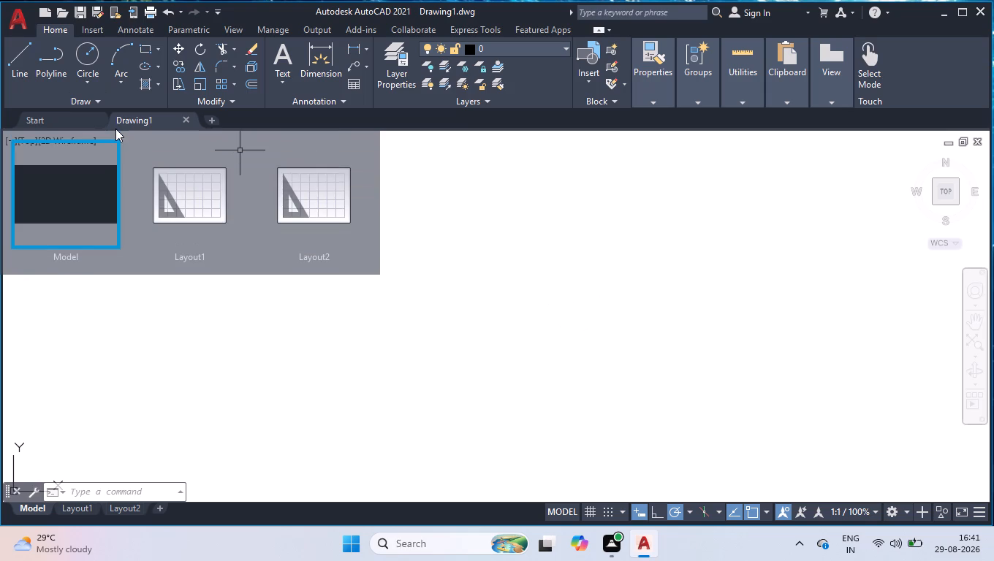
click(338, 412)
click(485, 194)
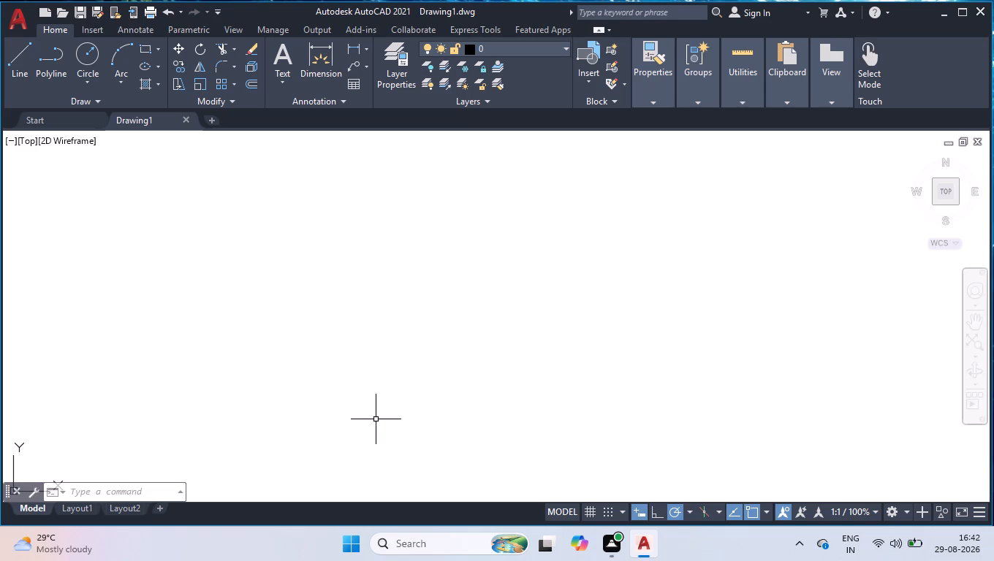
Configure the drawing units to Architectural length with 0'-0 1/4" precision and an insertion scale of Inches.
text(UN)
key(Return)
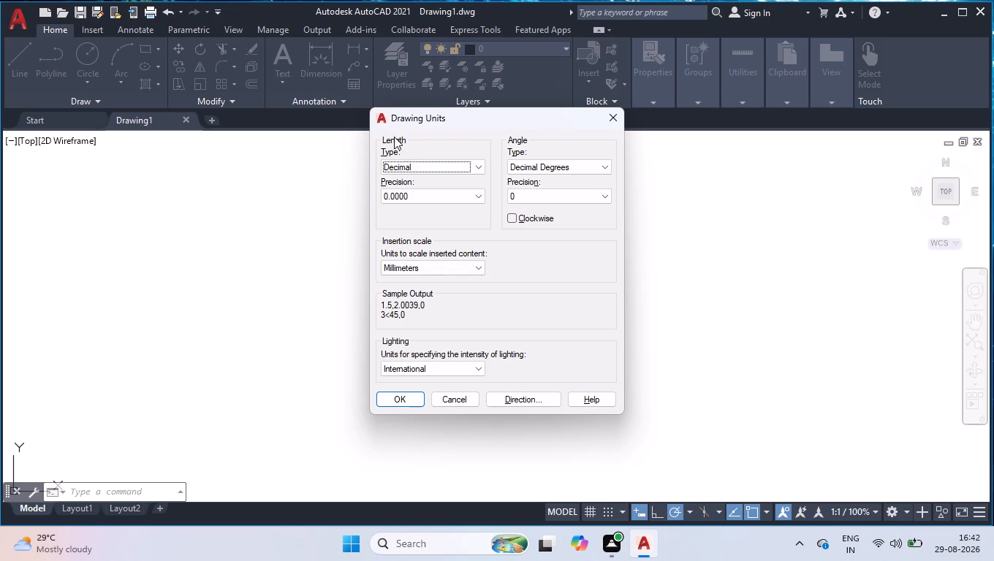
click(404, 167)
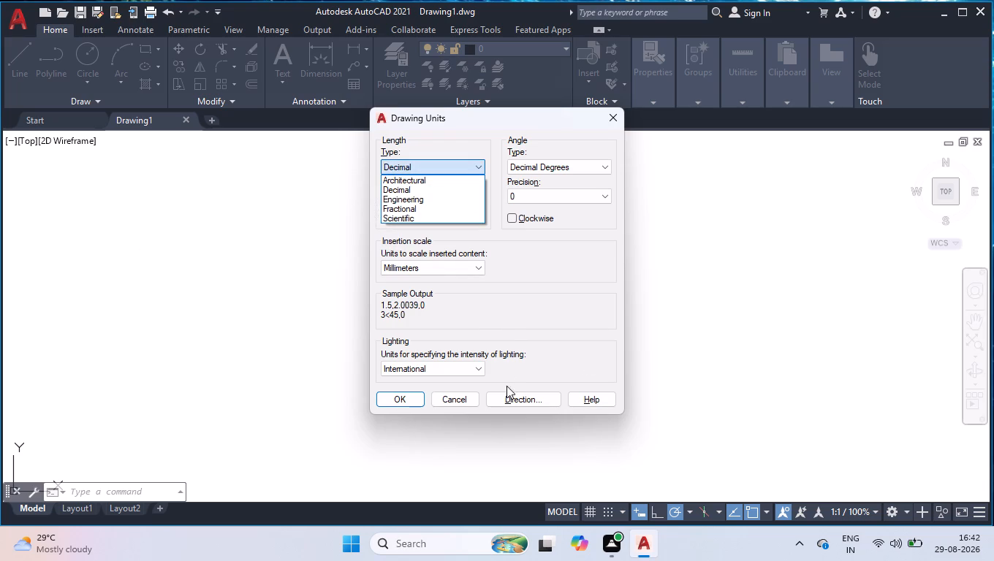
click(428, 196)
click(417, 200)
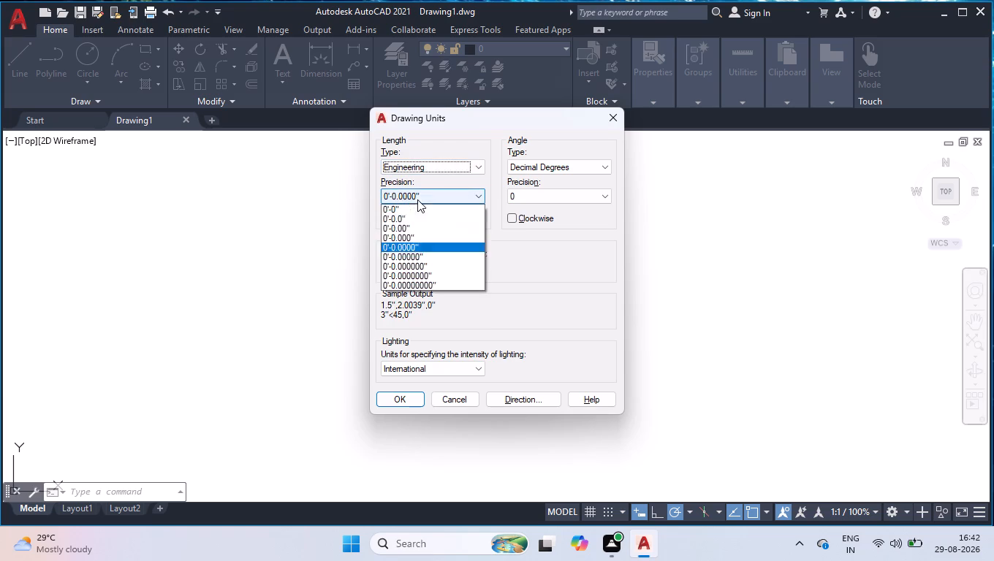
click(414, 218)
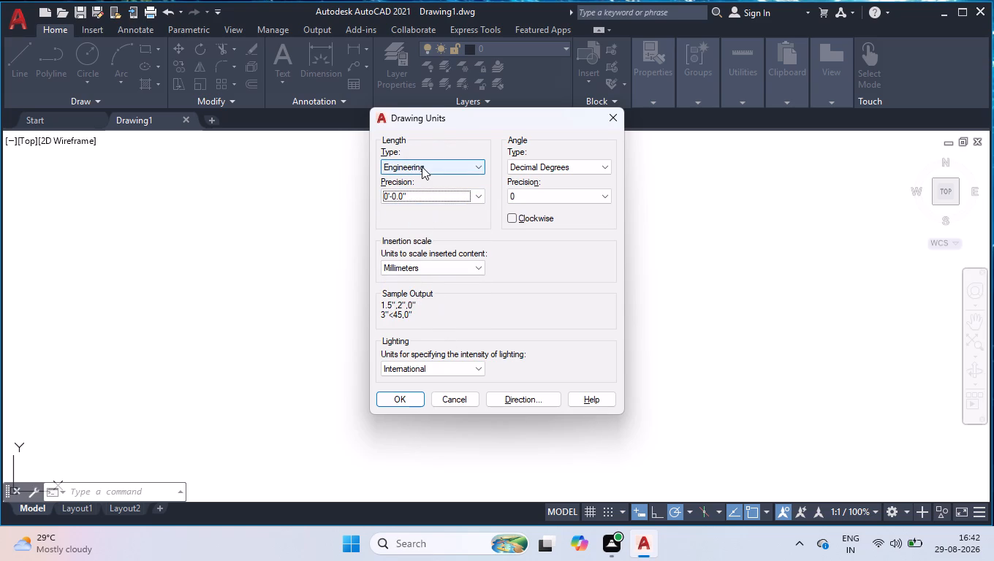
click(422, 167)
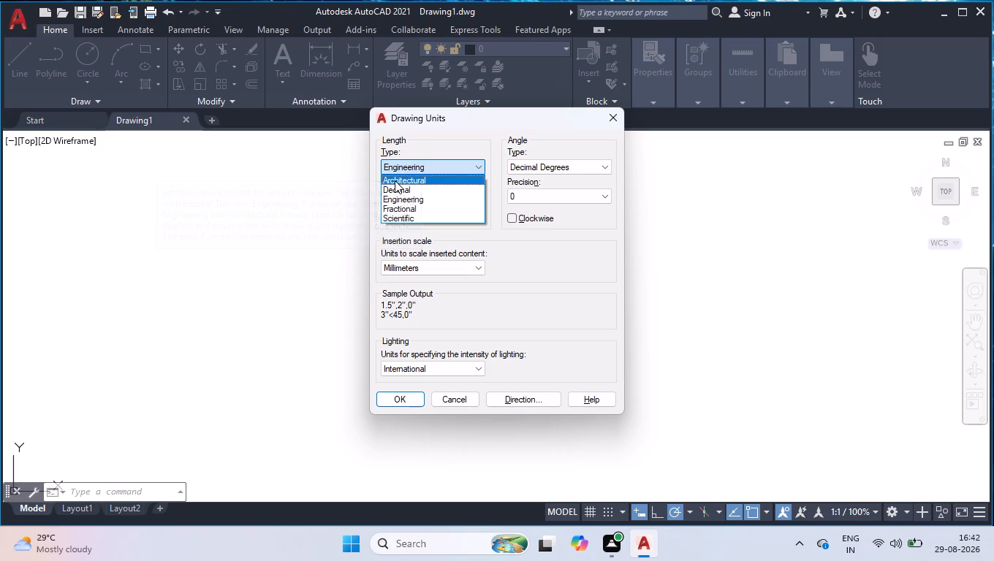
click(395, 180)
click(403, 191)
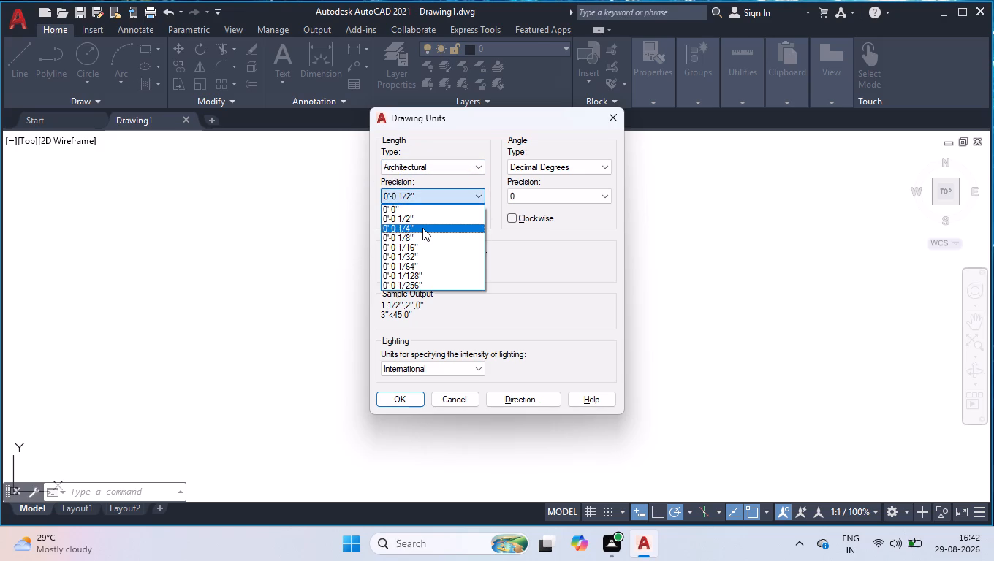
click(422, 228)
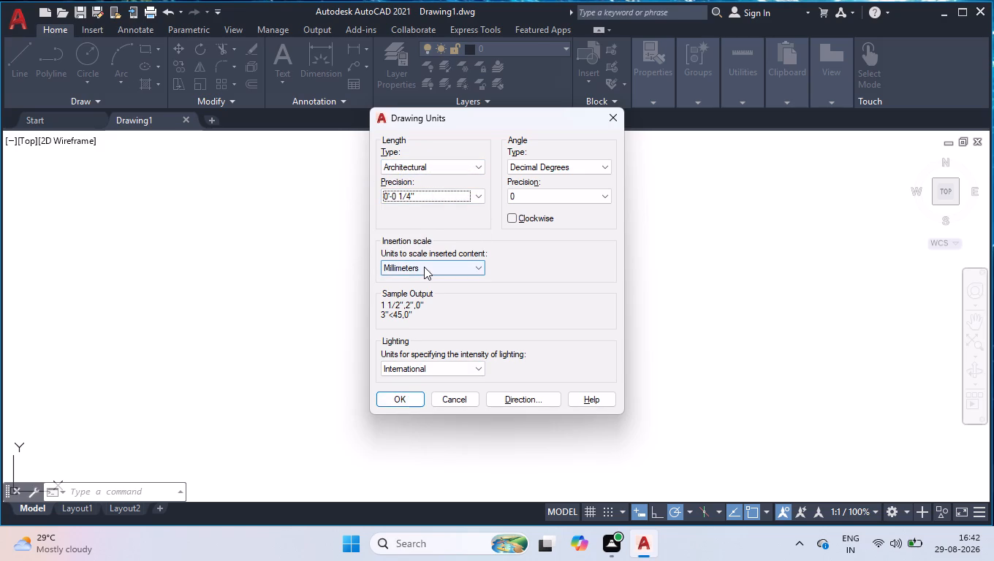
click(424, 267)
click(423, 294)
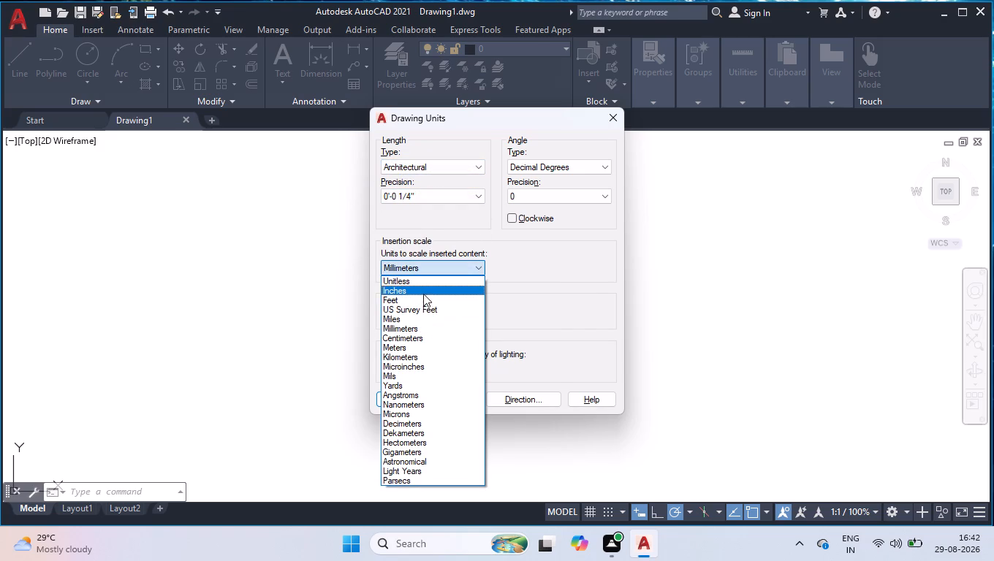
click(423, 393)
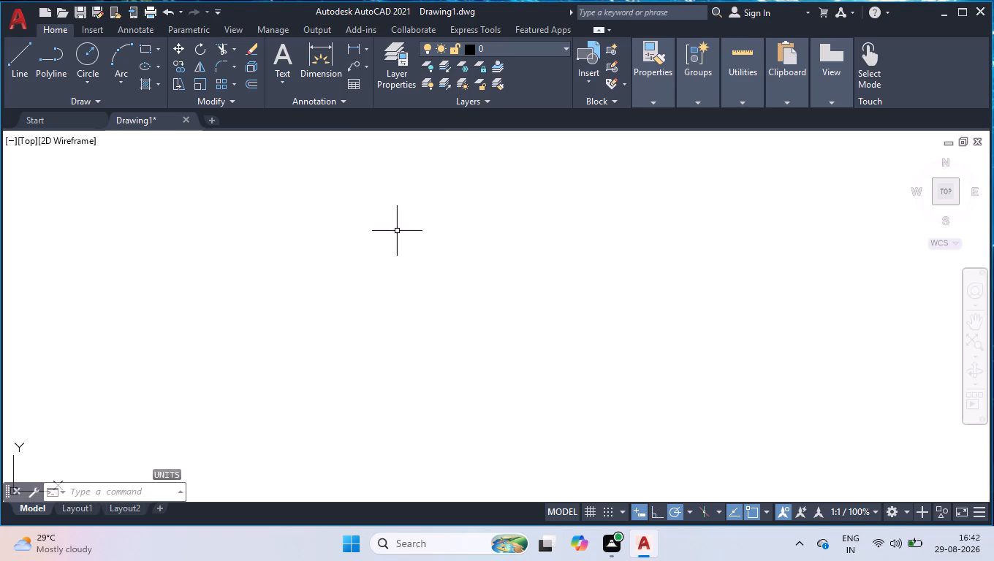
Open the dimension style settings.
key(d)
key(Return)
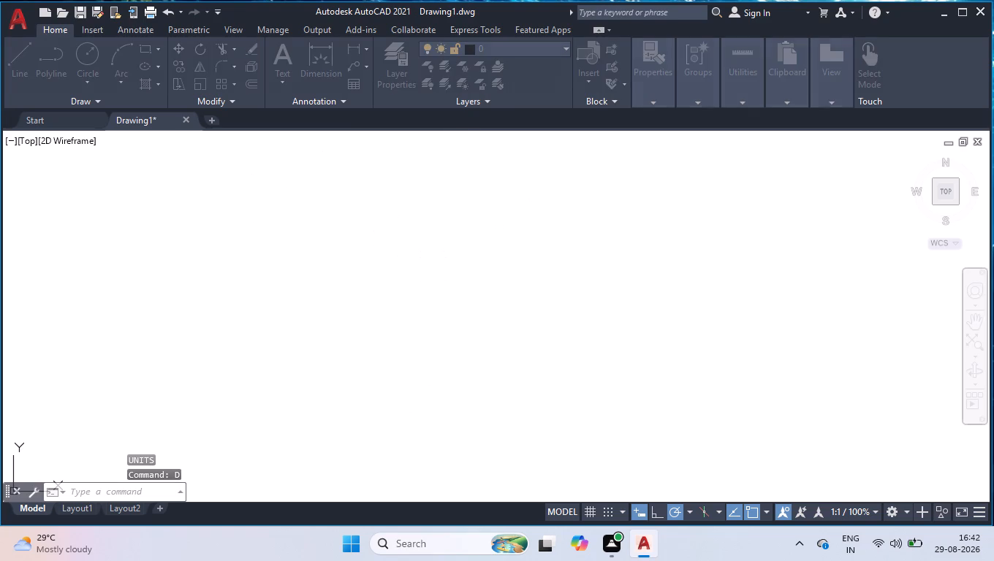
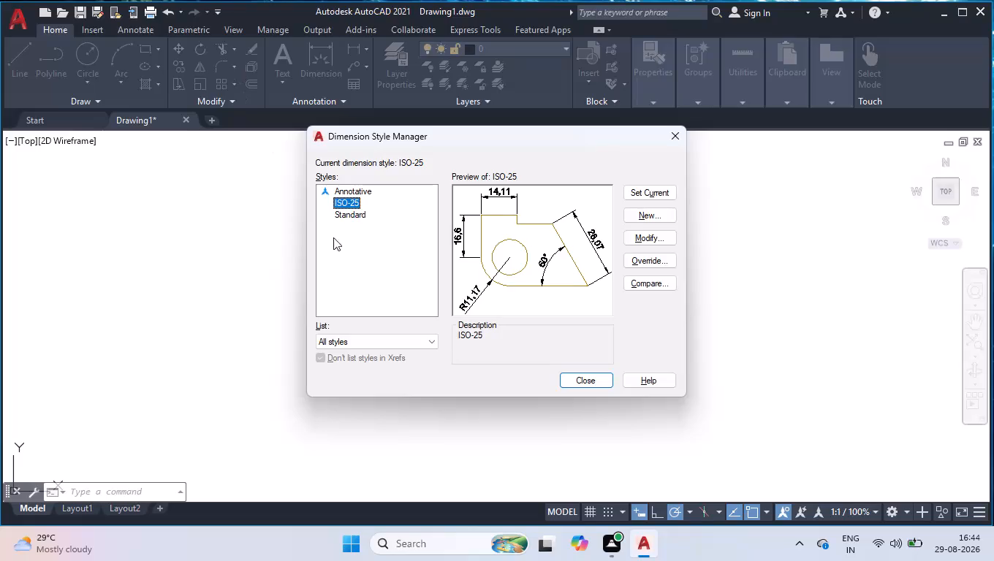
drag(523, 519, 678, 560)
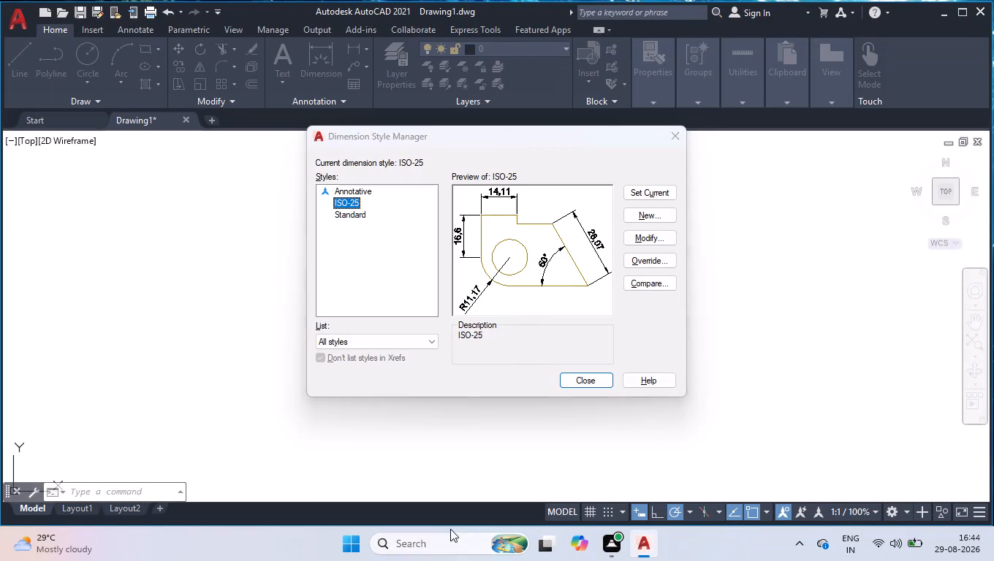
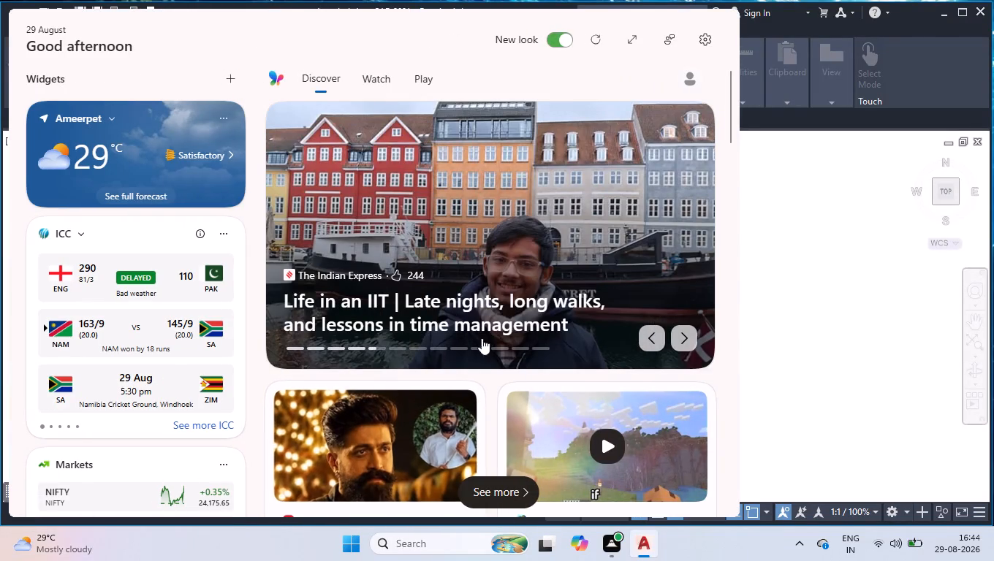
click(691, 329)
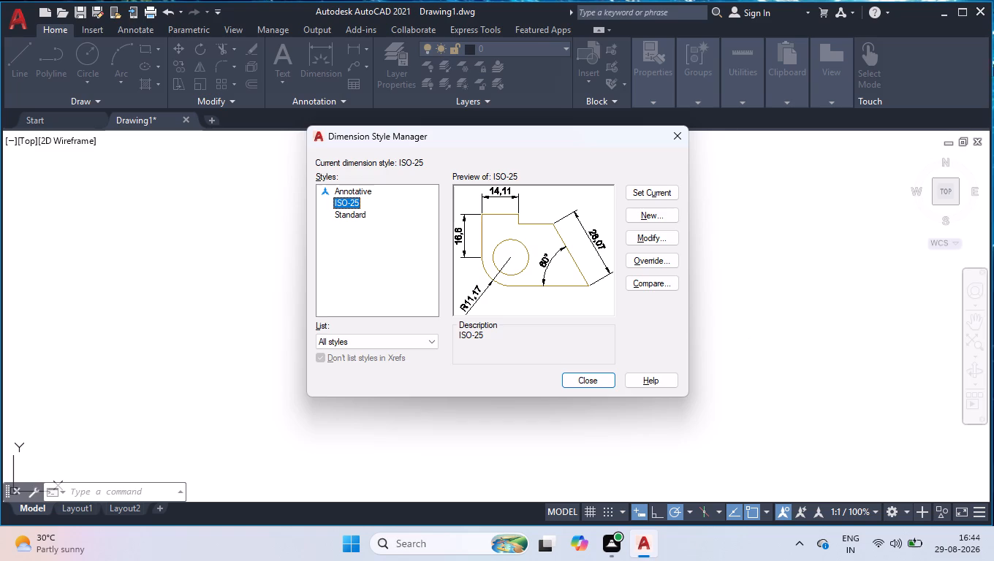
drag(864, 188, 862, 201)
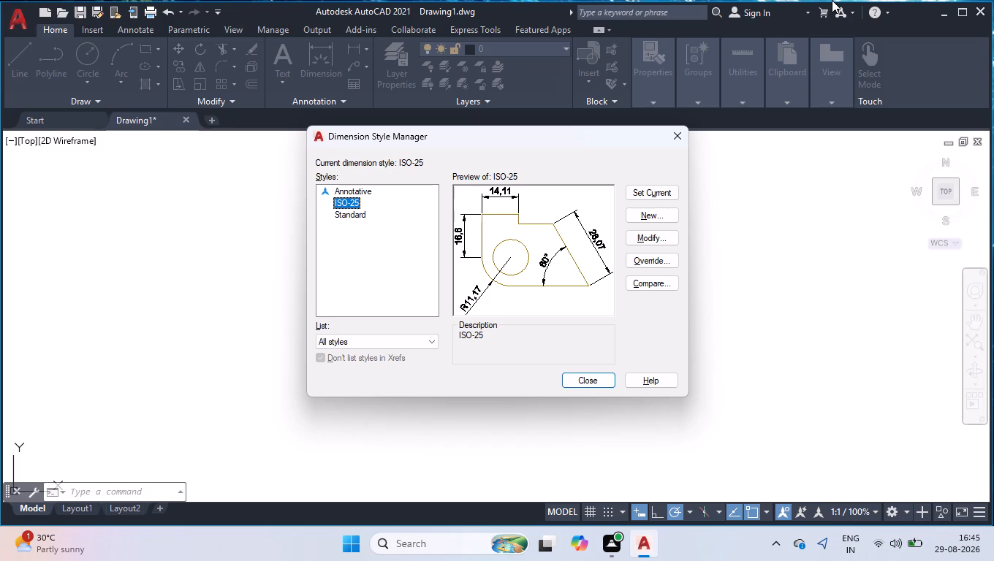
Open the ISO-25 dimension style for modification and turn on fixed length extension lines.
click(668, 232)
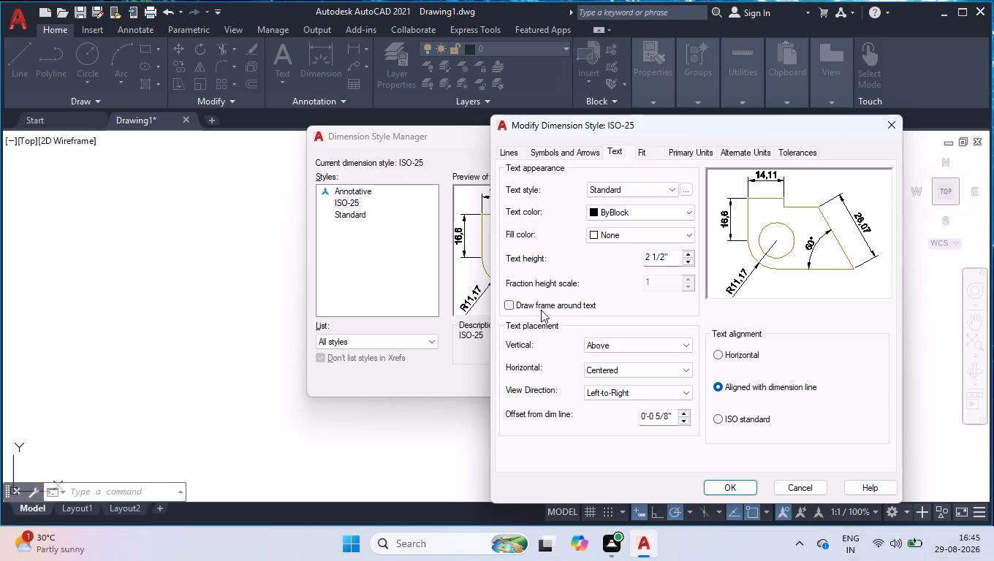
click(515, 159)
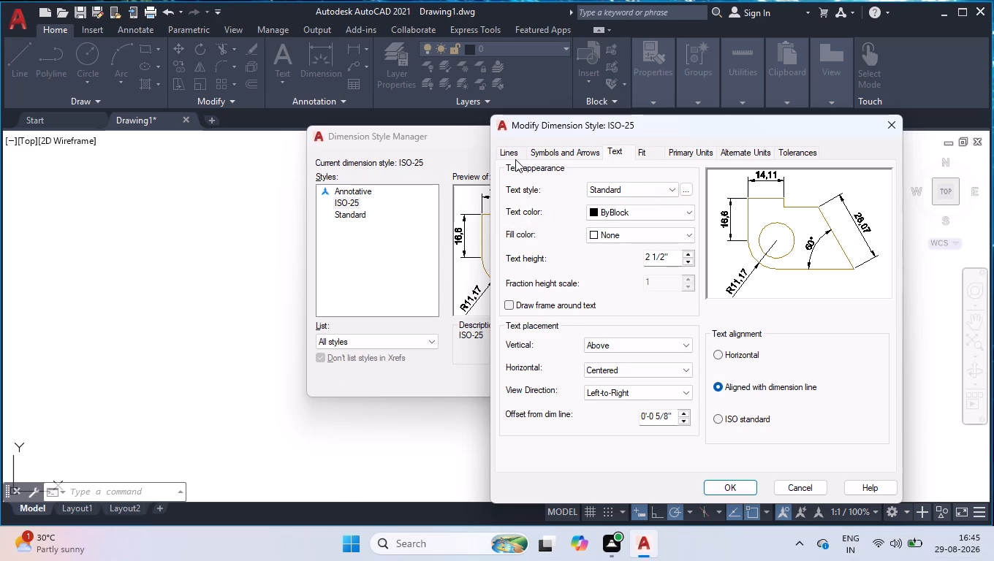
click(515, 153)
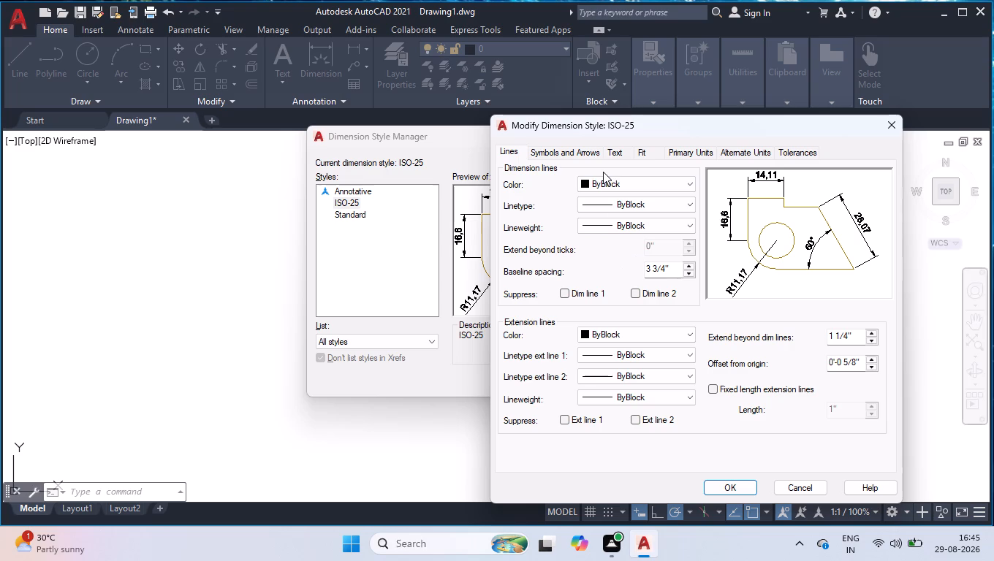
click(713, 387)
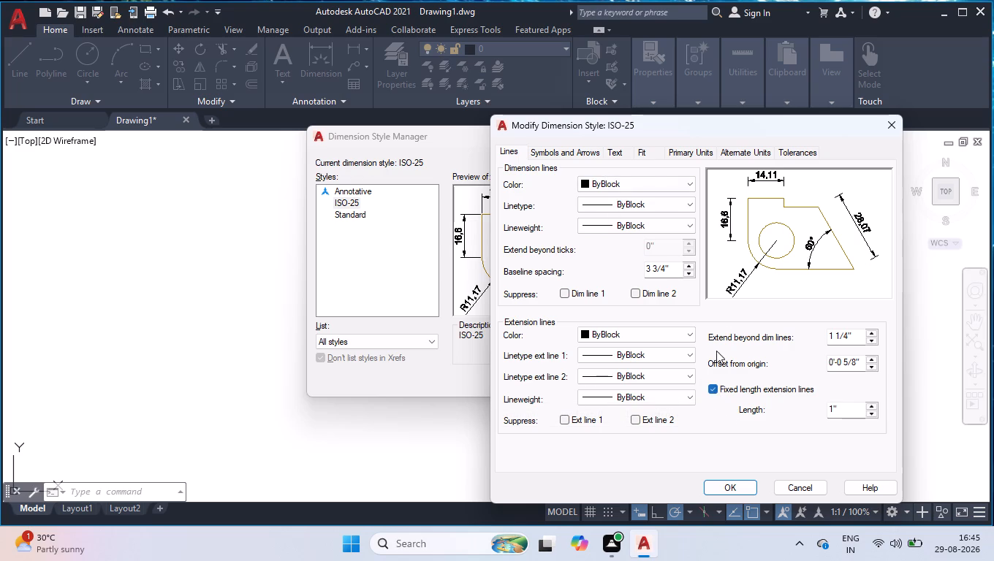
Set the dimension style's arrow size to 6".
click(566, 155)
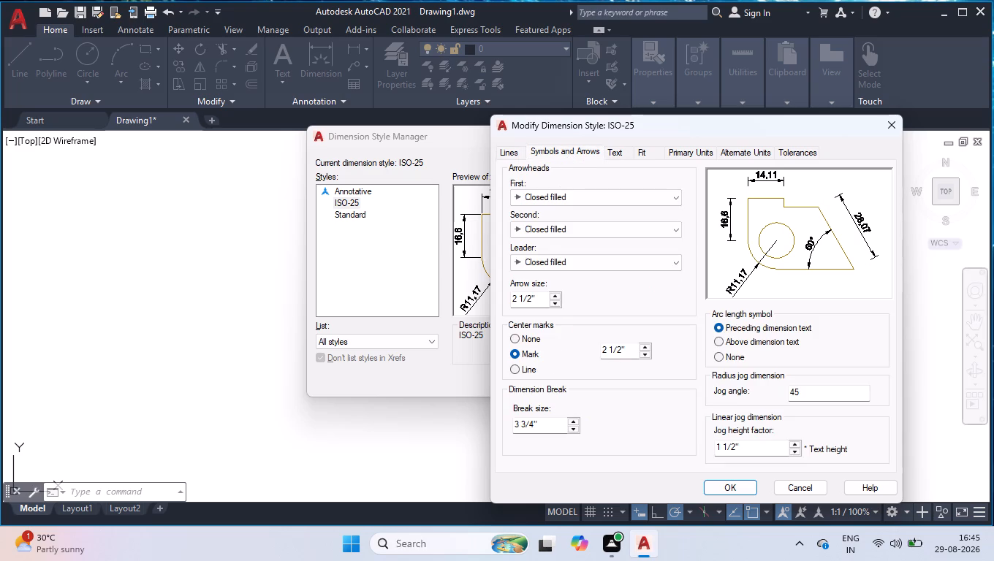
drag(545, 306, 314, 292)
key(6)
key(Return)
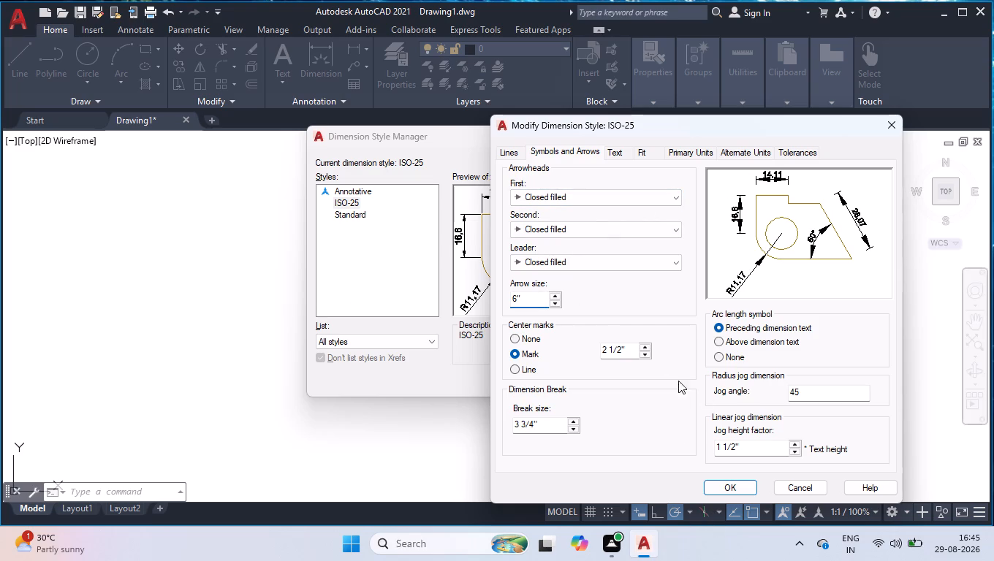
Set the dimension text height to 8" and its vertical placement to Centered.
click(607, 151)
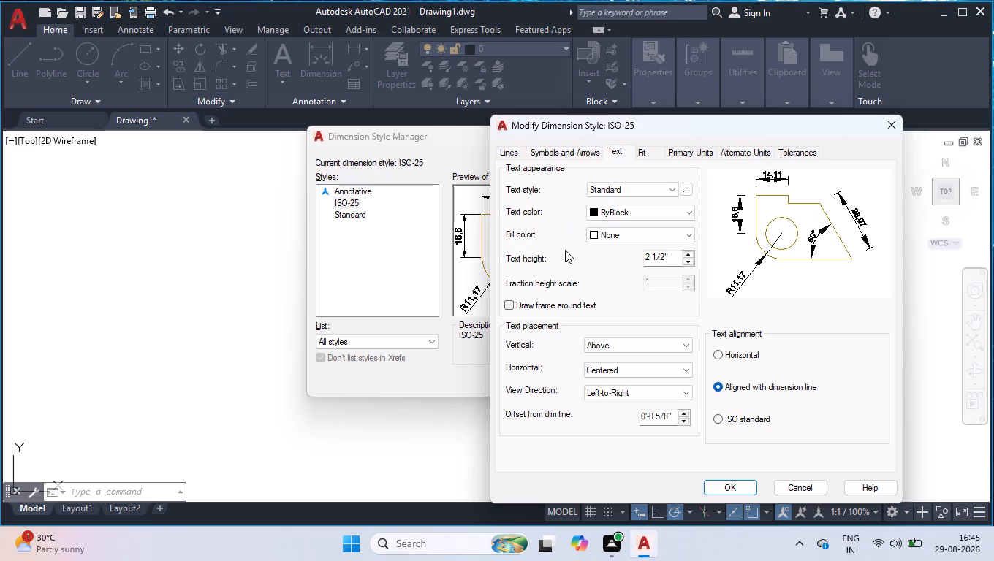
drag(675, 254, 561, 265)
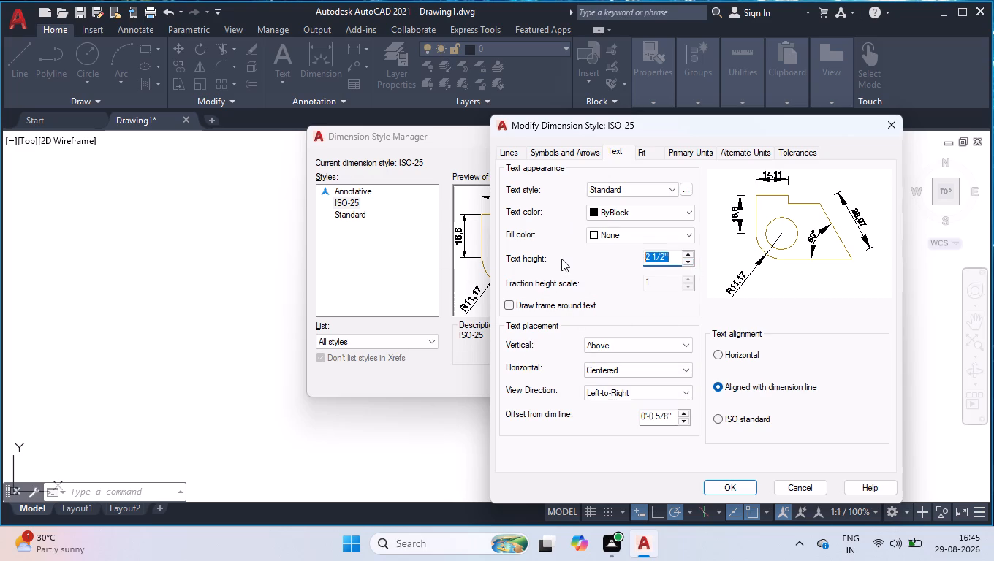
key(8)
key(Return)
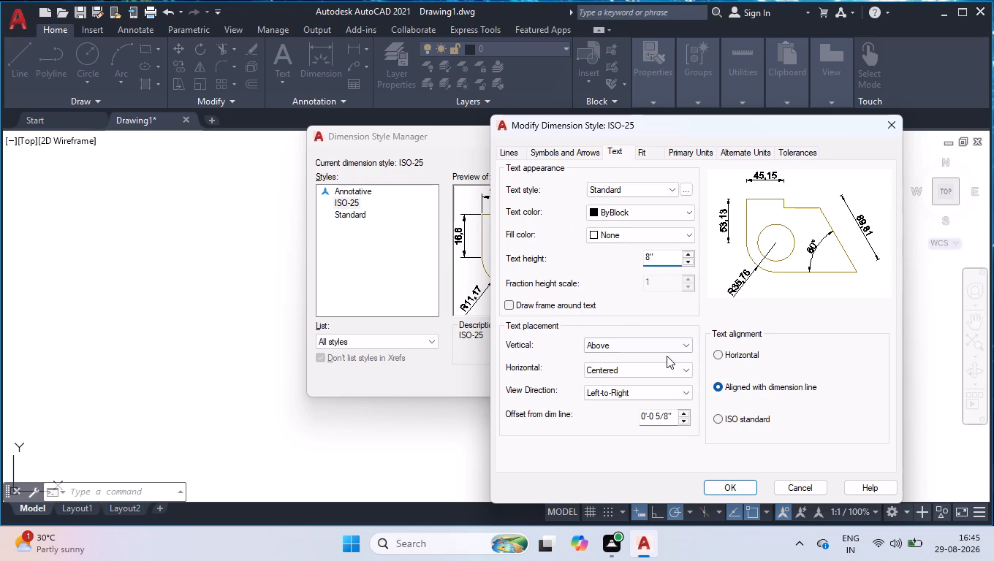
click(664, 348)
click(659, 357)
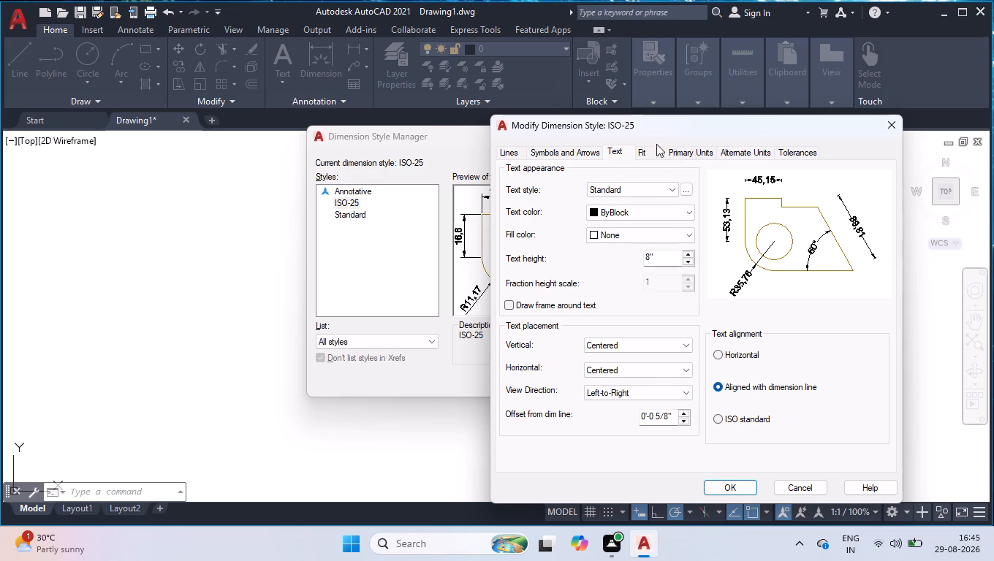
Set the primary units to Architectural with Diagonal fraction format and apply the changes to ISO-25.
click(696, 146)
click(645, 186)
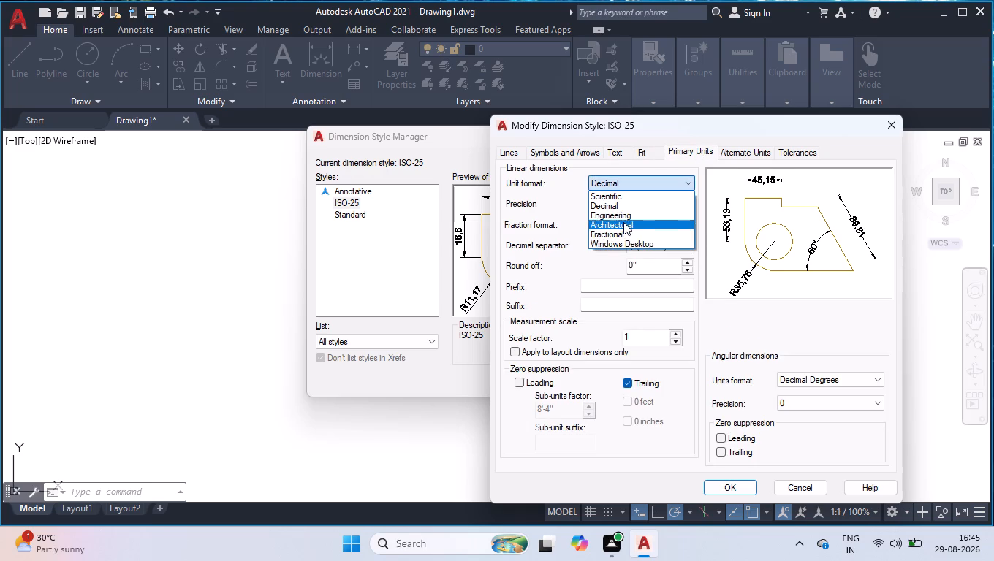
click(623, 222)
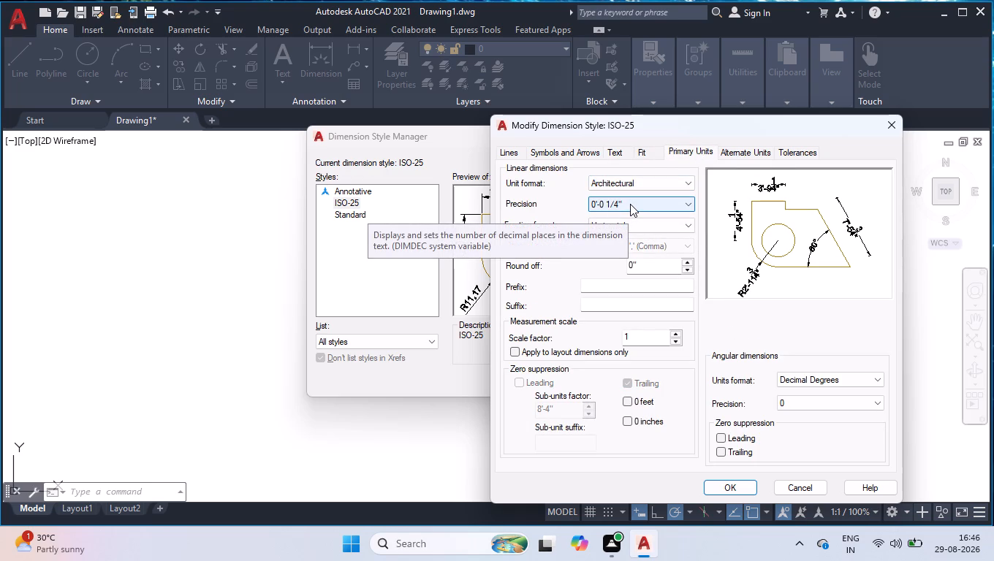
click(630, 204)
click(632, 202)
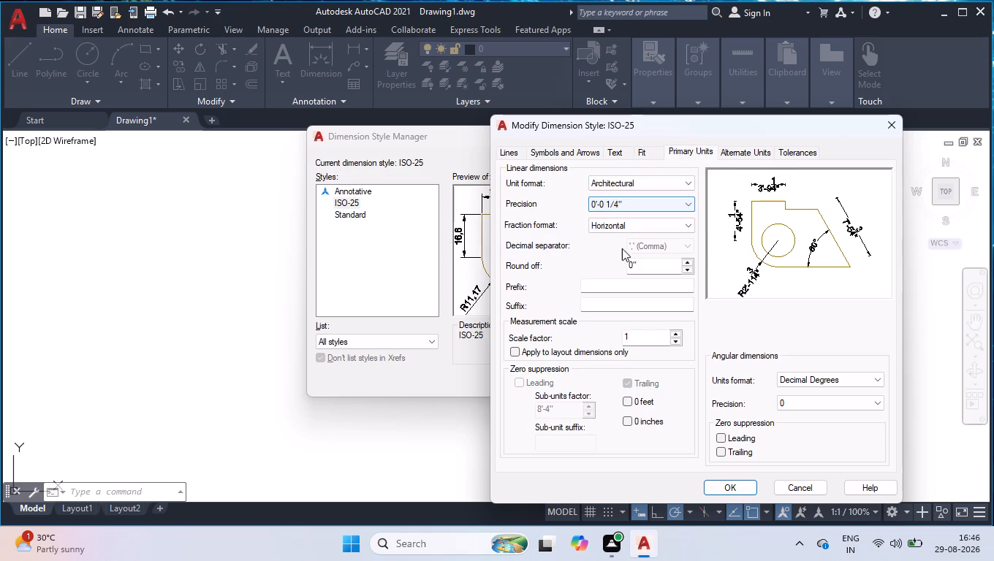
click(628, 228)
click(626, 249)
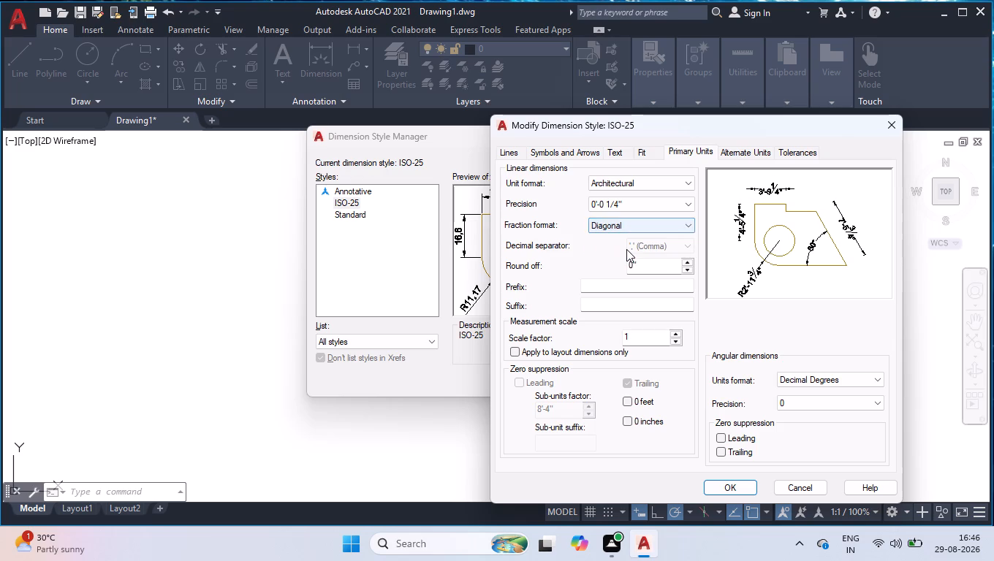
click(731, 486)
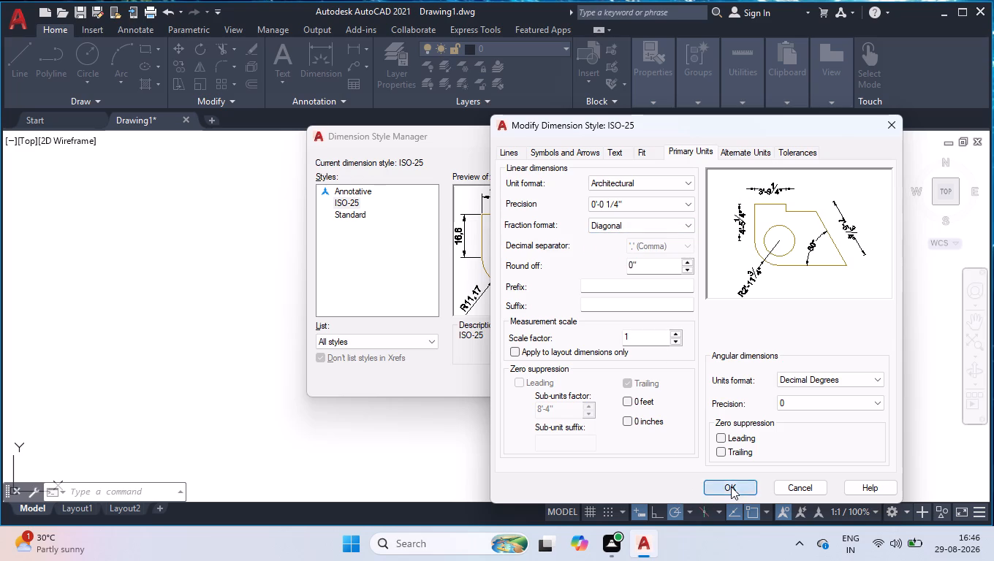
Make ISO-25 the current dimension style and close the Dimension Style Manager.
click(656, 190)
click(594, 378)
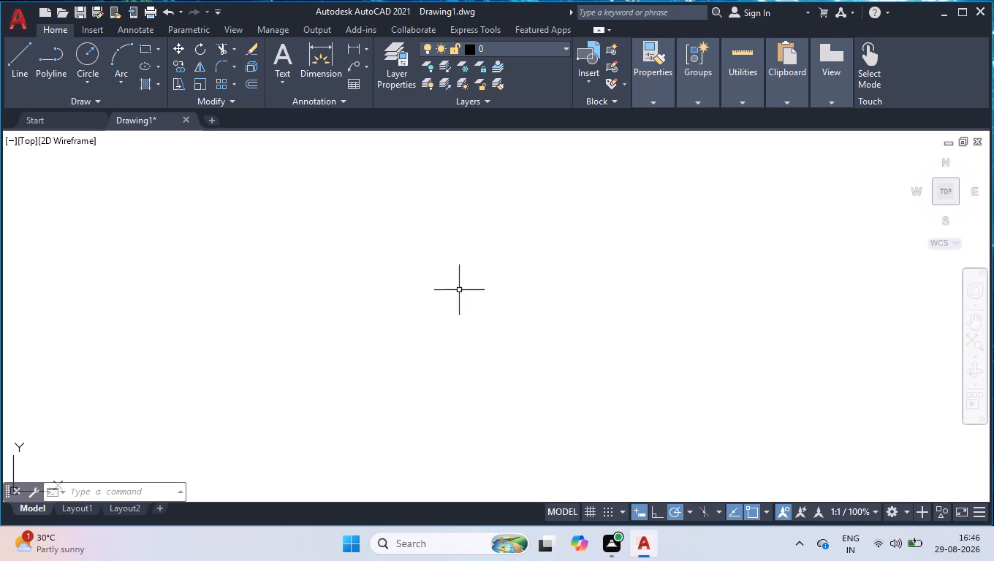
Turn on Ortho mode for drafting and dismiss the chat notification.
click(659, 511)
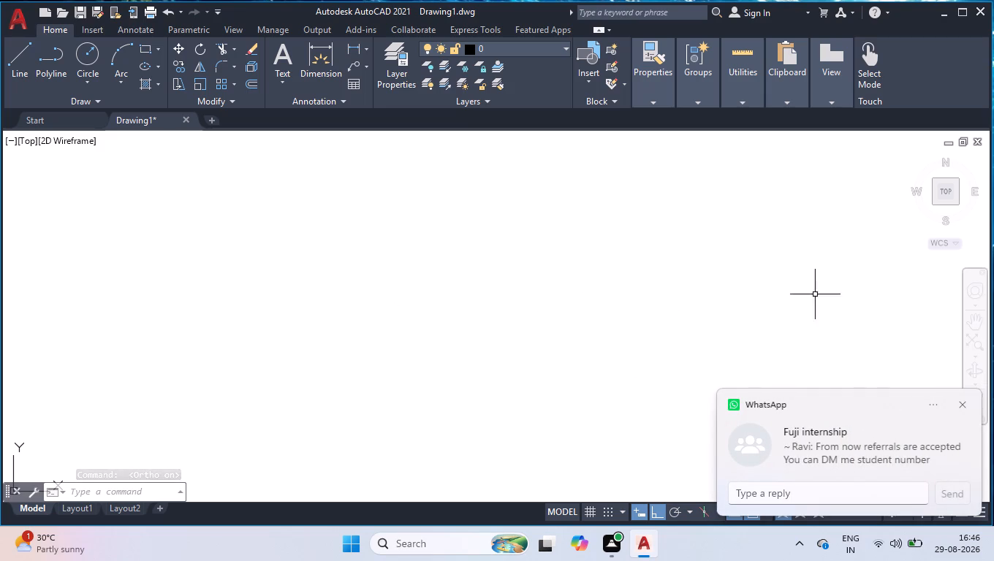
click(965, 405)
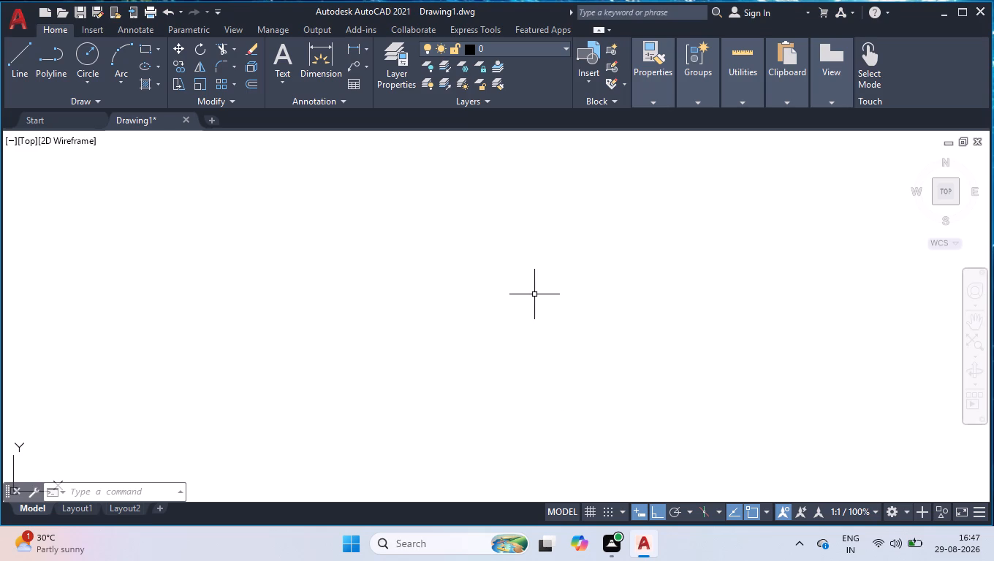
Draw a closed rectangular outline with the Line tool, 30'2" wide and 37'0.5" high.
key(l)
key(Return)
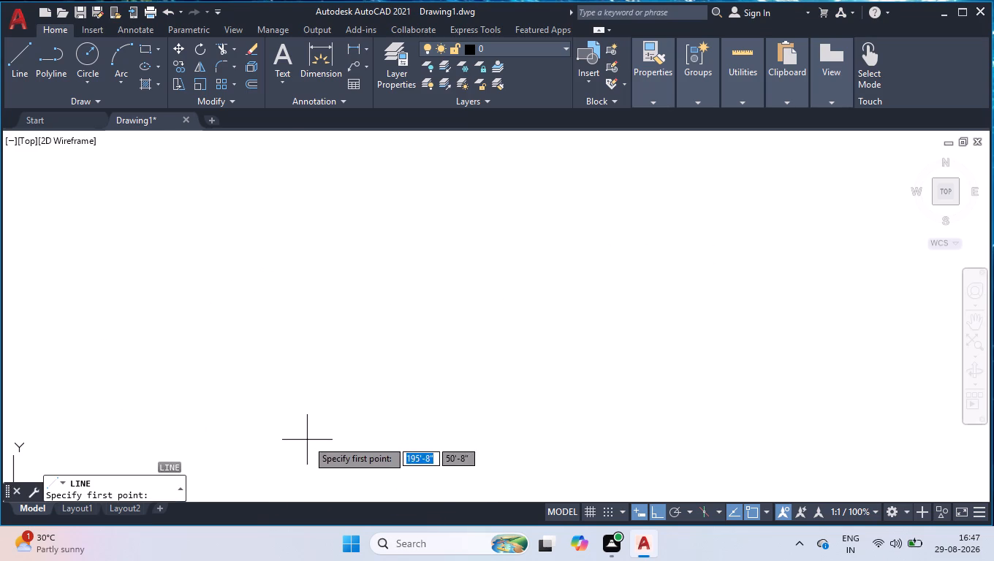
click(315, 439)
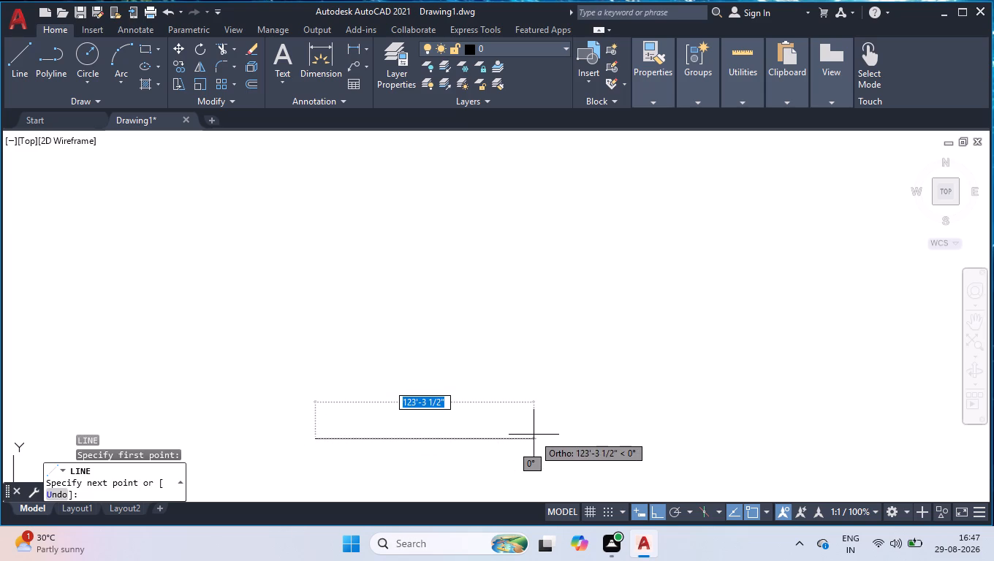
text(30'2)
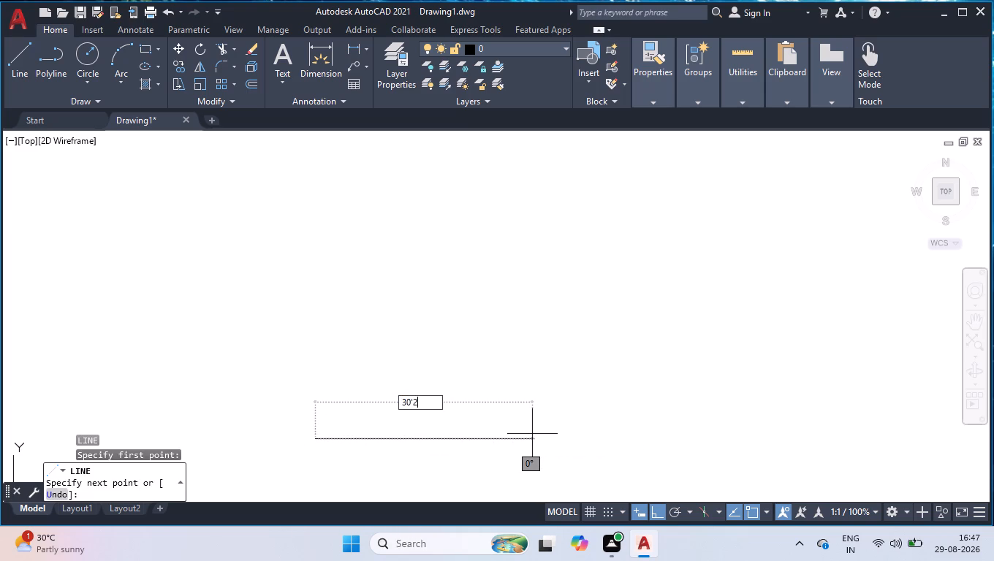
key(Return)
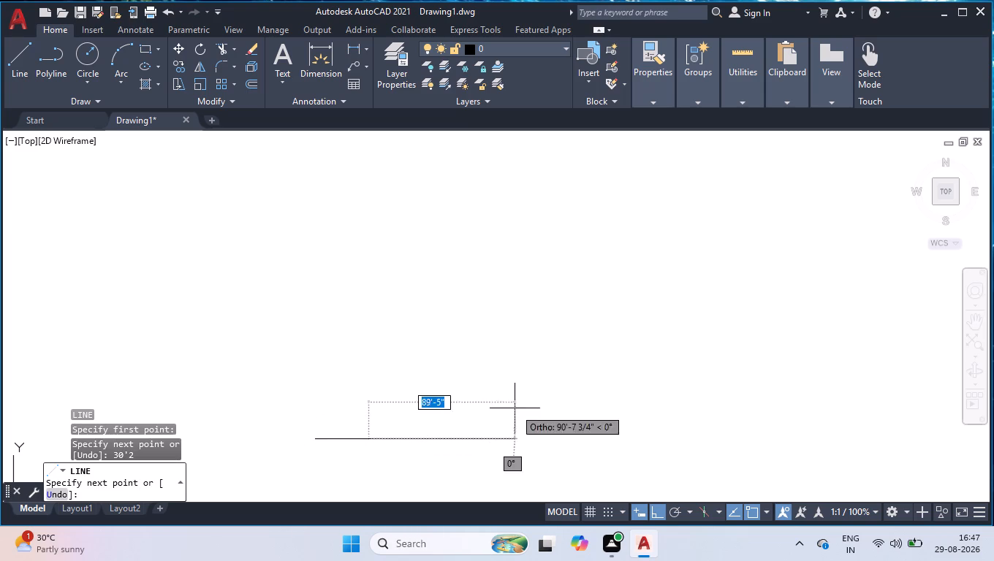
scroll(325, 441, up, 3)
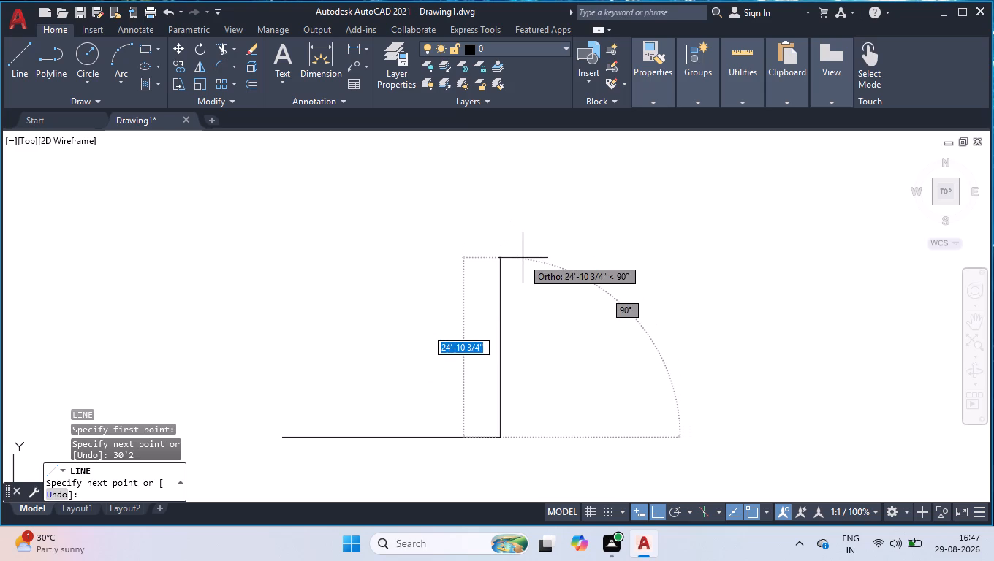
key(3)
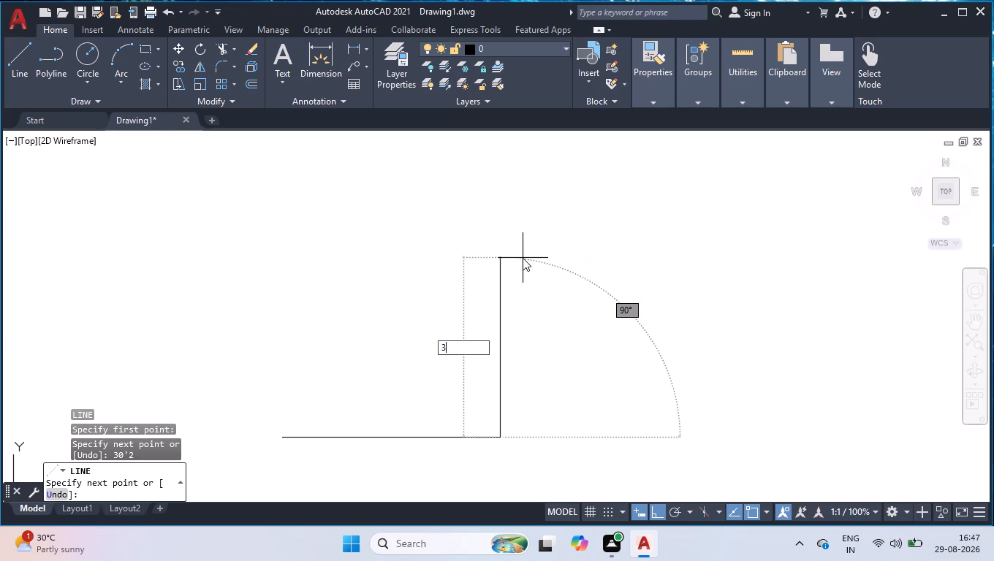
key(7)
text('0.5)
key(Return)
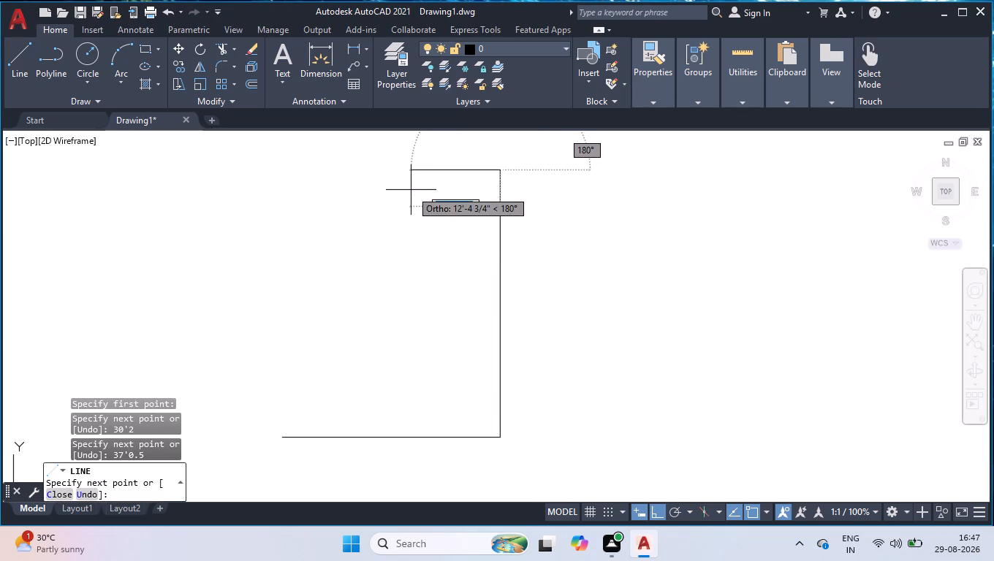
text(30'2)
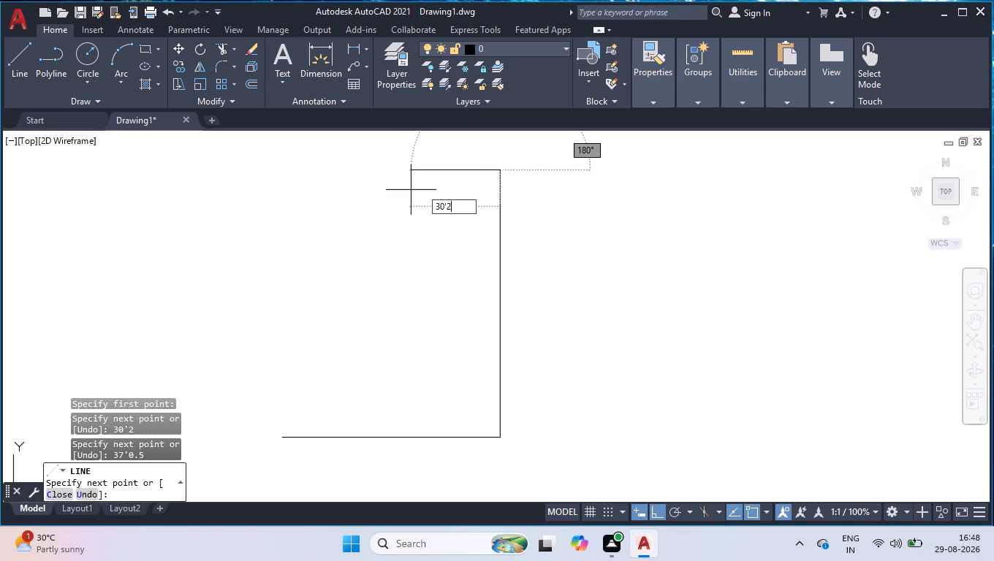
key(Return)
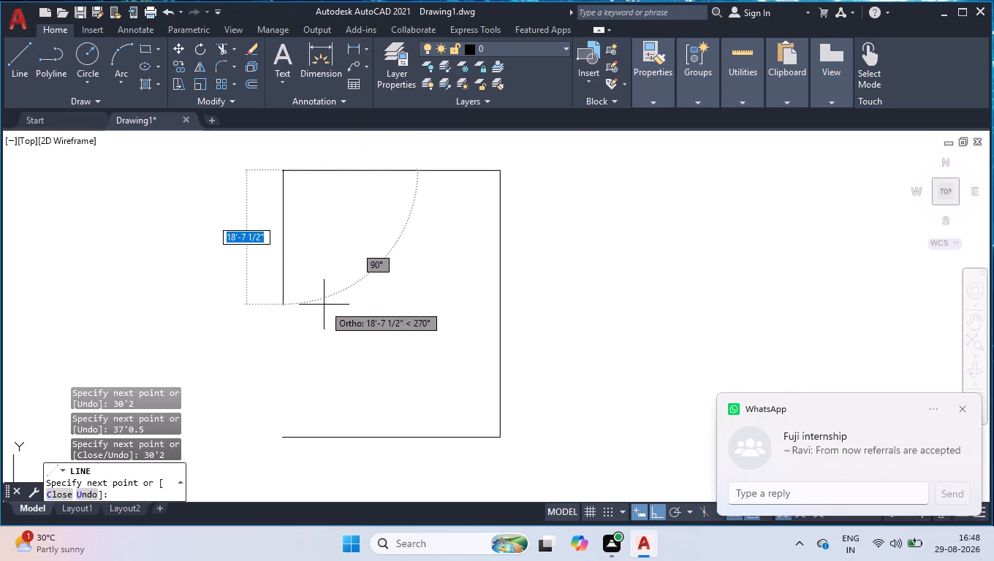
text(37'0.5)
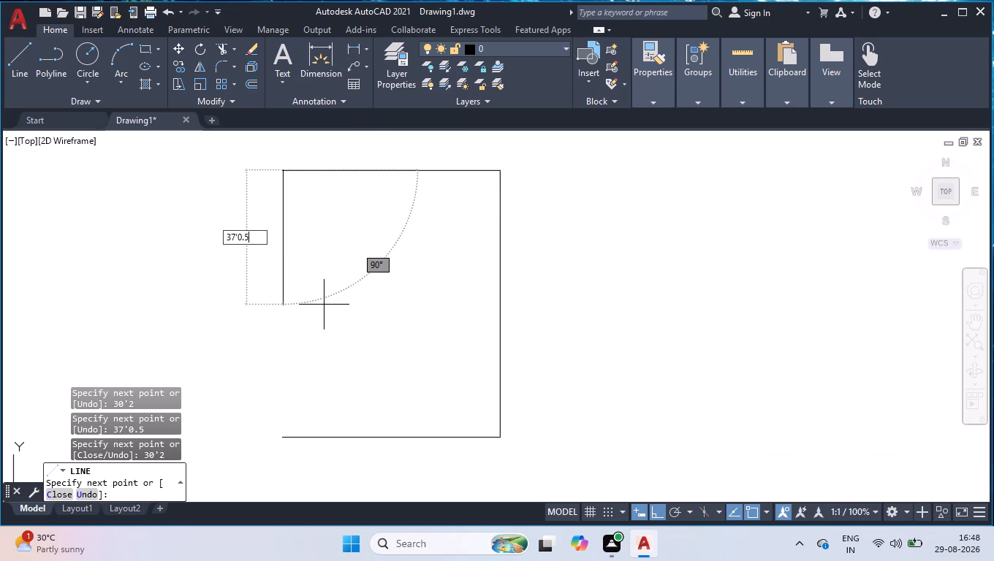
key(Return)
key(Return)
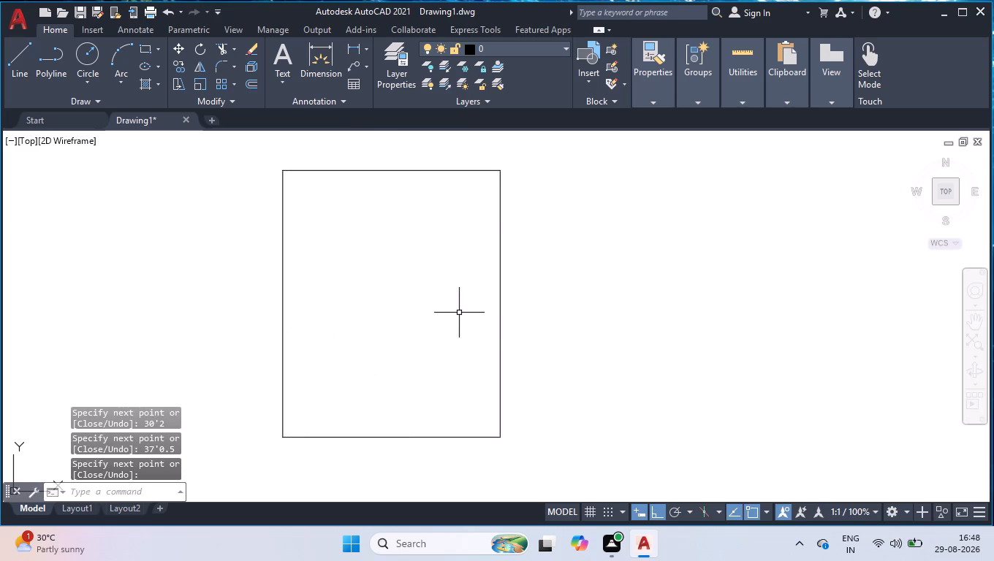
Offset all four sides of the rectangular outline 9" inward to form the inner wall lines.
text(OFF)
key(Return)
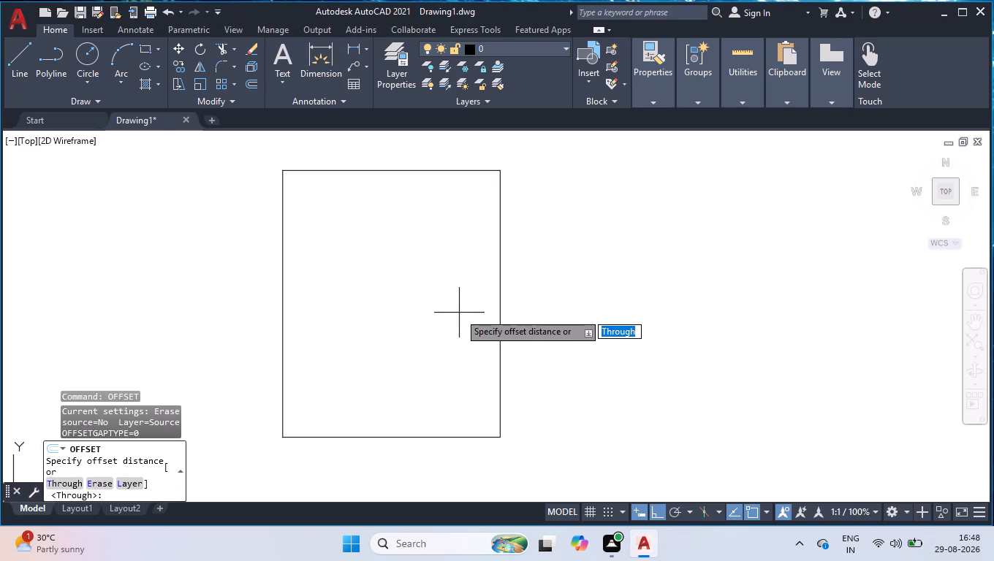
key(9)
key(Return)
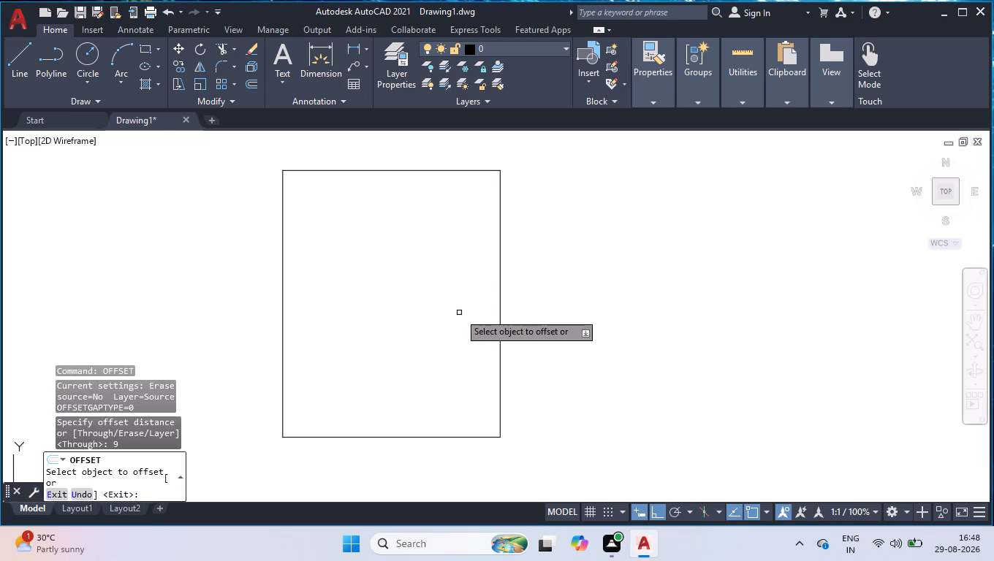
drag(441, 170, 442, 207)
click(442, 207)
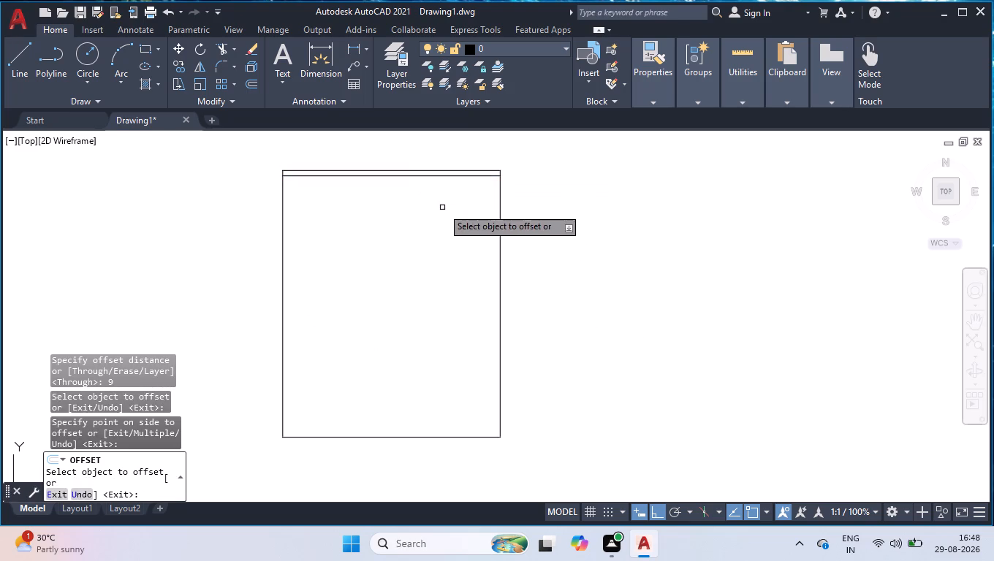
drag(499, 239, 479, 244)
double_click(479, 244)
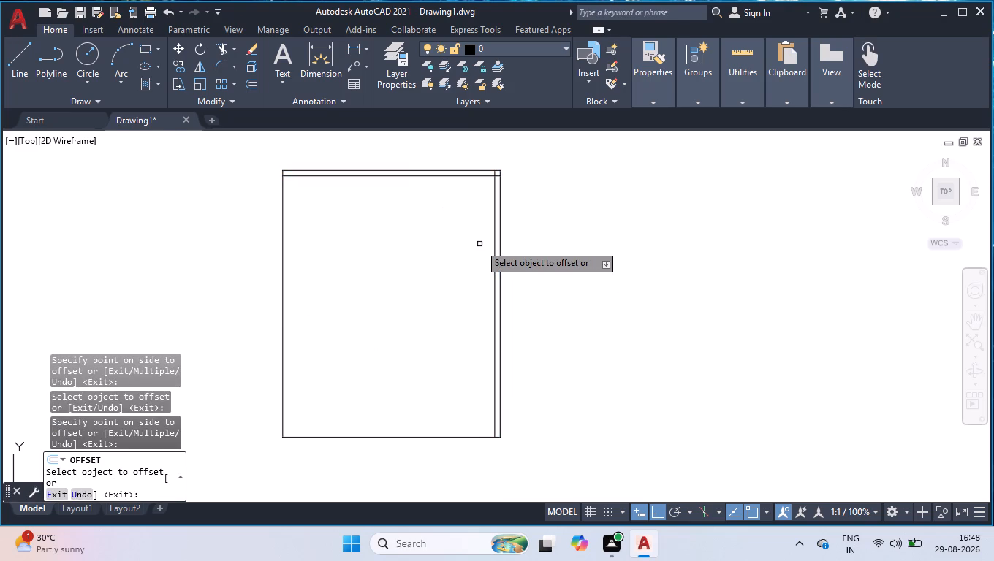
click(421, 438)
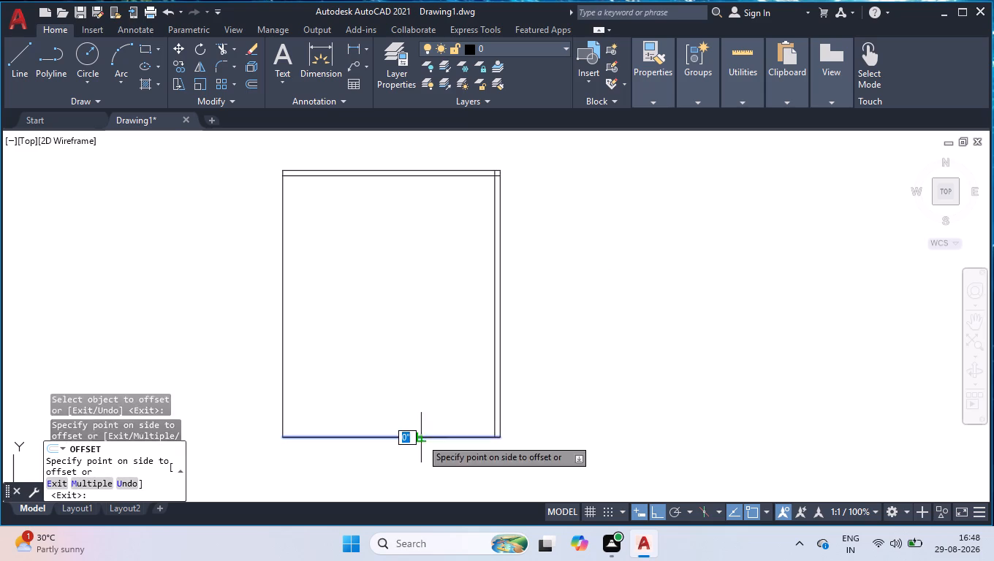
click(442, 375)
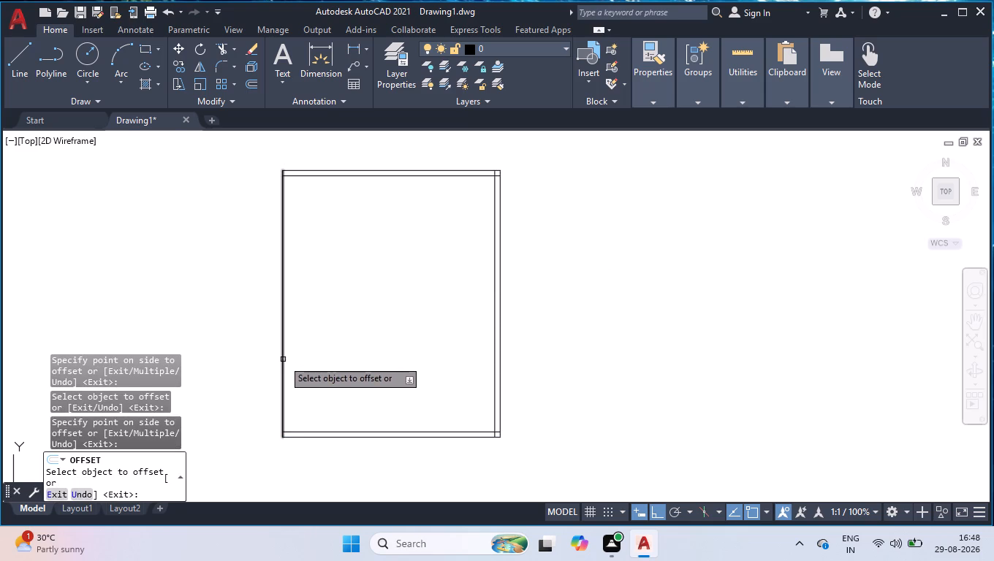
drag(283, 359, 337, 363)
click(337, 363)
key(Return)
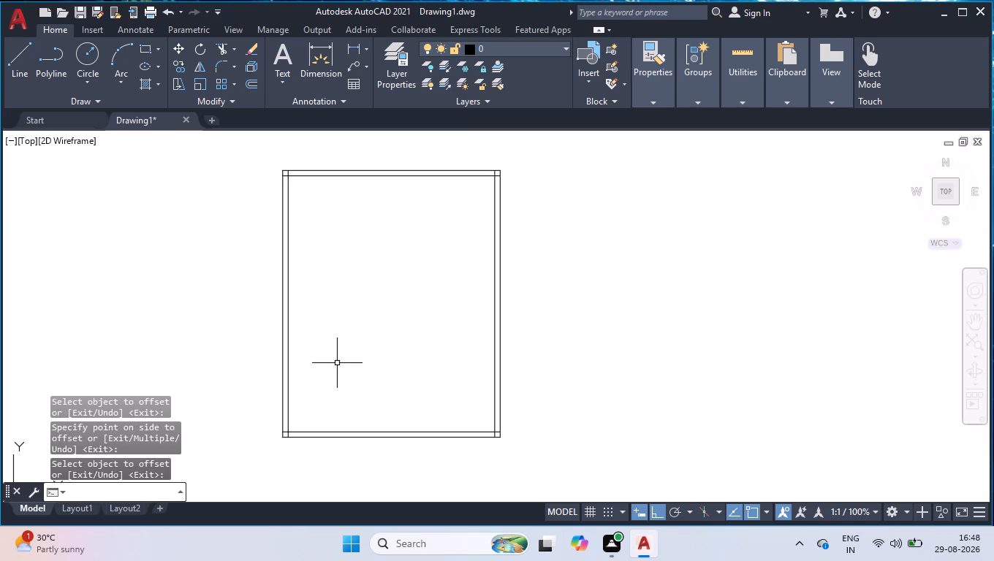
Trim the overlapping inner wall line ends at the plan's two upper corners.
scroll(287, 168, up, 5)
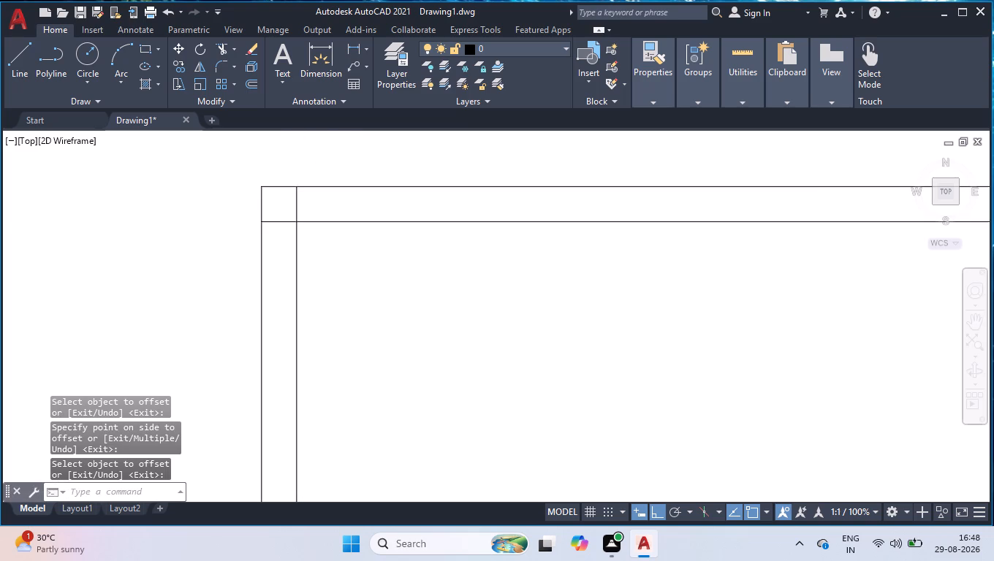
text(TR)
key(Return)
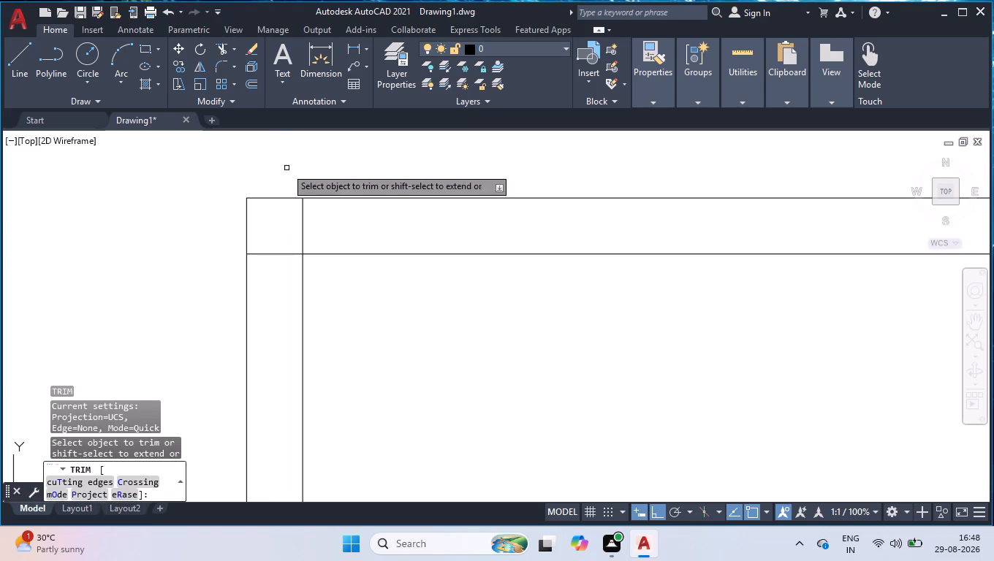
click(258, 265)
click(314, 221)
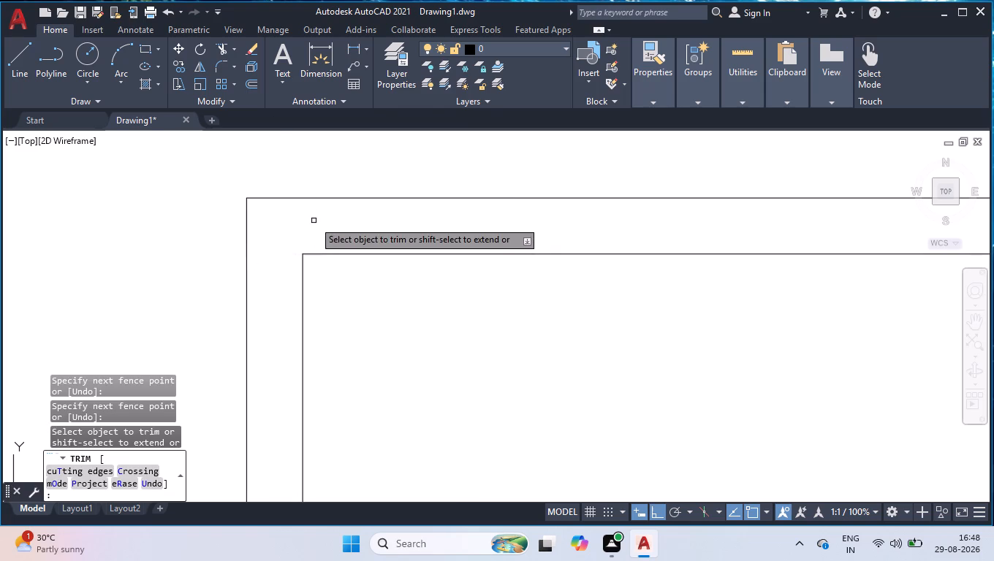
scroll(342, 239, down, 3)
scroll(879, 245, up, 4)
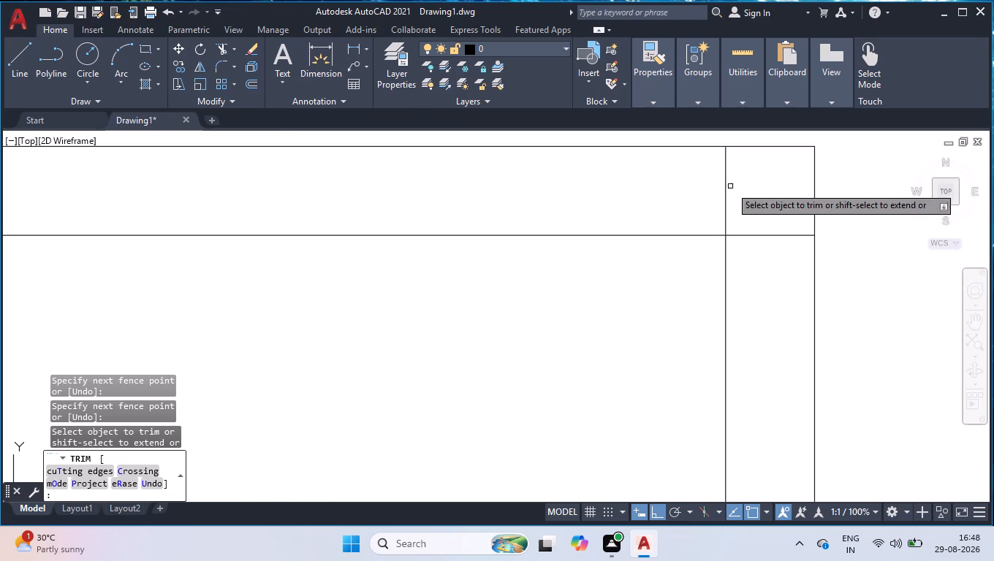
click(717, 178)
click(759, 258)
Trim the overlapping inner wall line ends at the plan's two lower corners and finish the Trim command.
scroll(785, 219, down, 6)
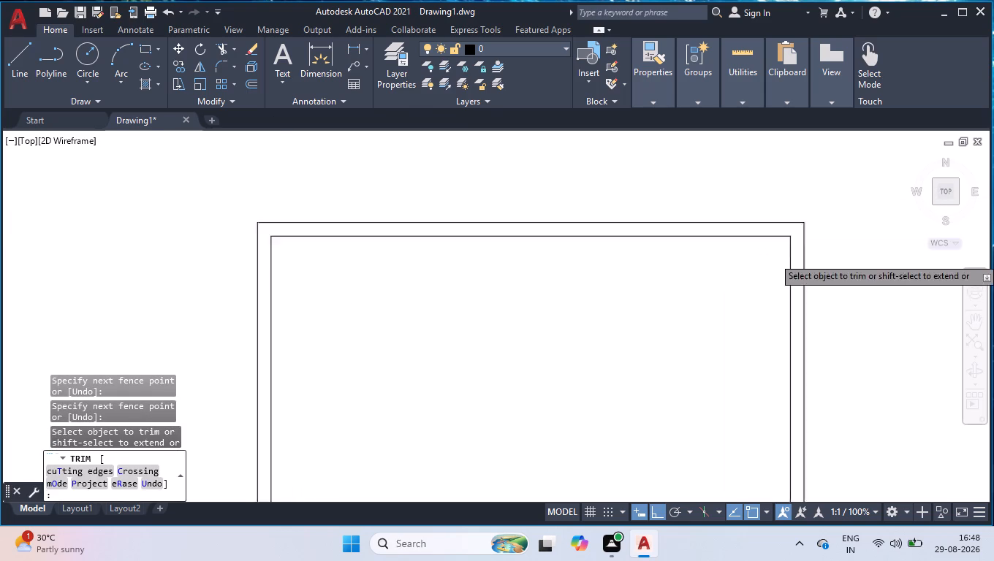
scroll(827, 259, down, 1)
scroll(857, 397, up, 2)
scroll(756, 451, up, 4)
click(772, 352)
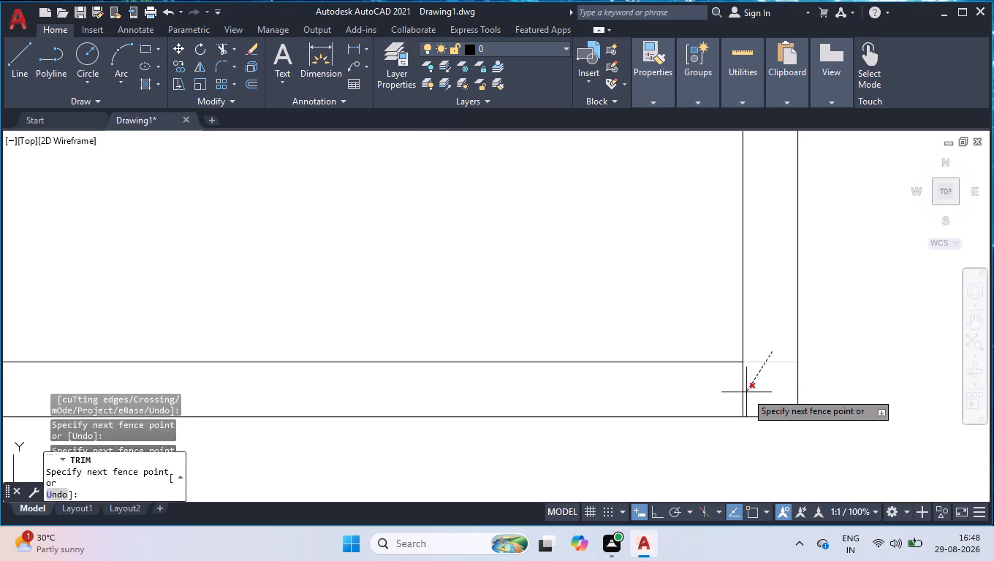
click(738, 399)
scroll(868, 362, down, 2)
scroll(699, 439, down, 2)
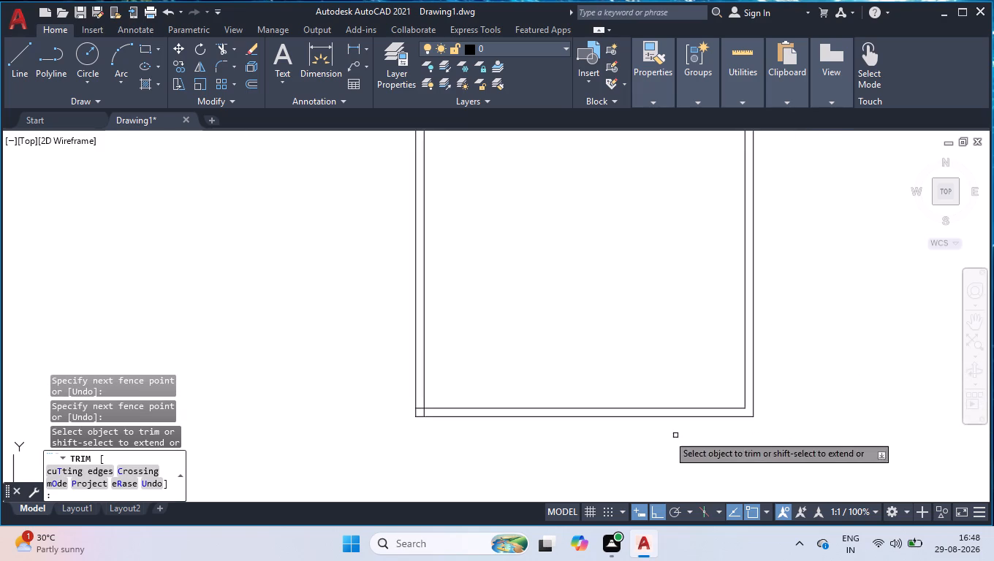
scroll(414, 409, up, 6)
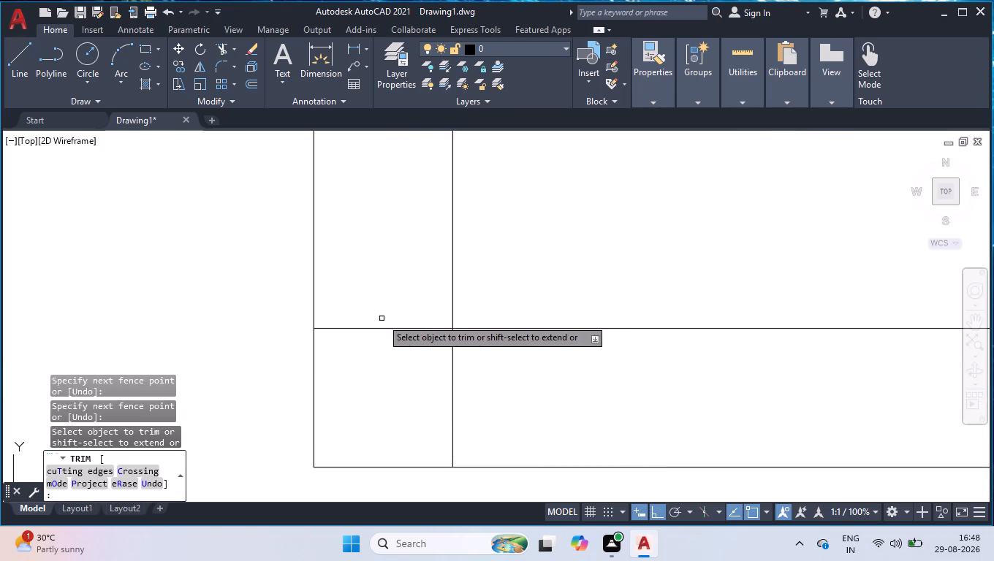
click(379, 318)
click(474, 403)
key(space)
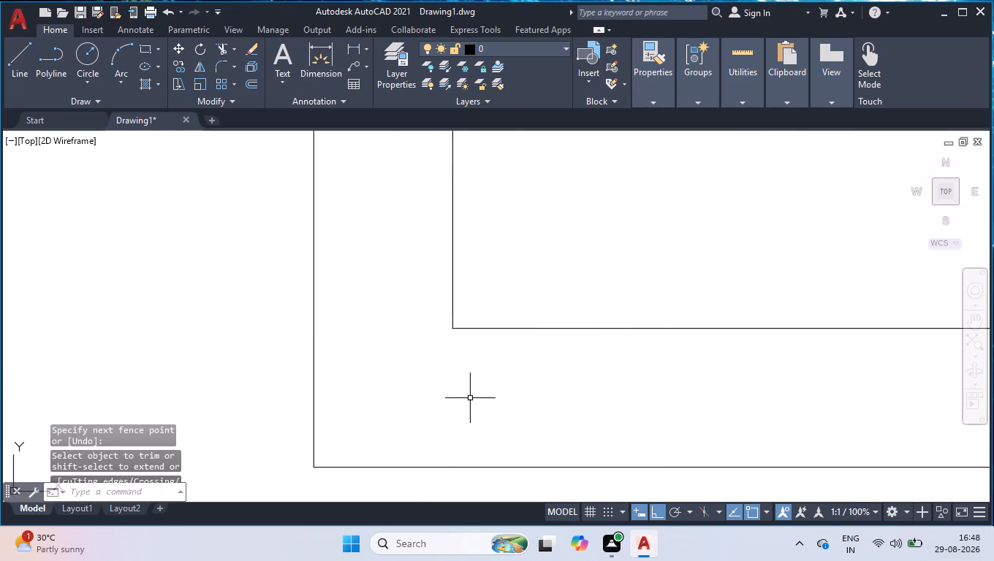
Turn on Clean Screen and fit the whole wall outline in the top view.
scroll(468, 395, down, 7)
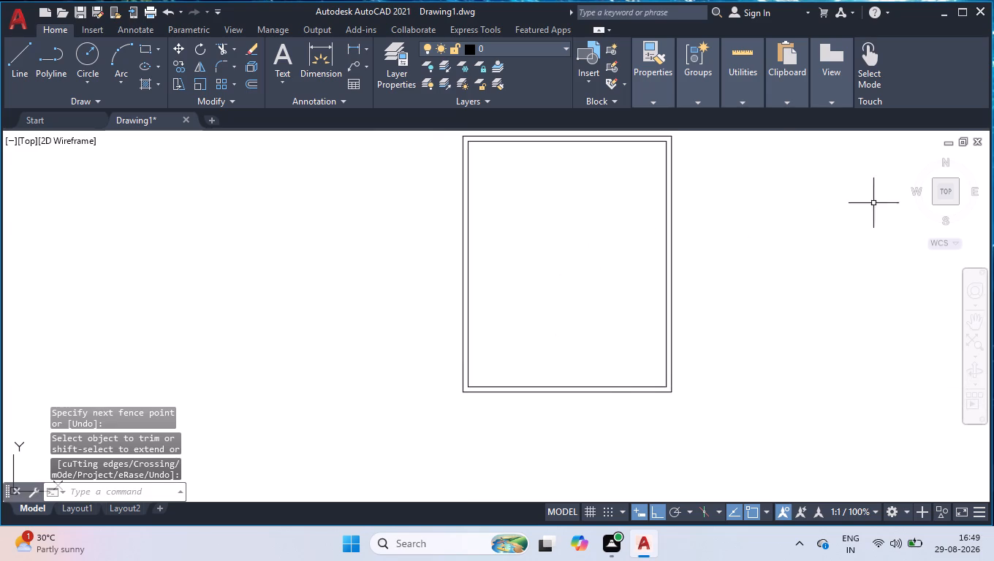
key(ctrl+0)
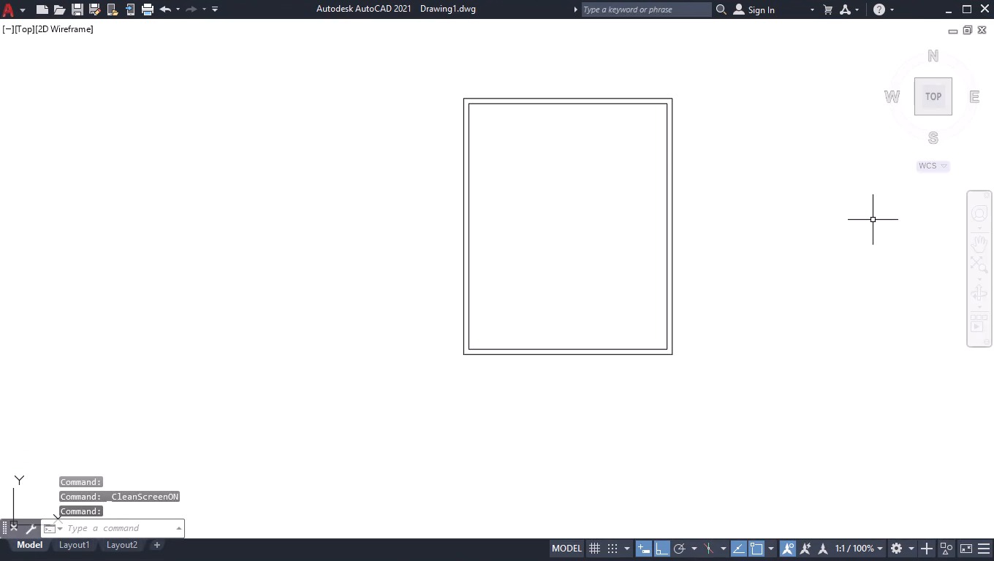
click(935, 99)
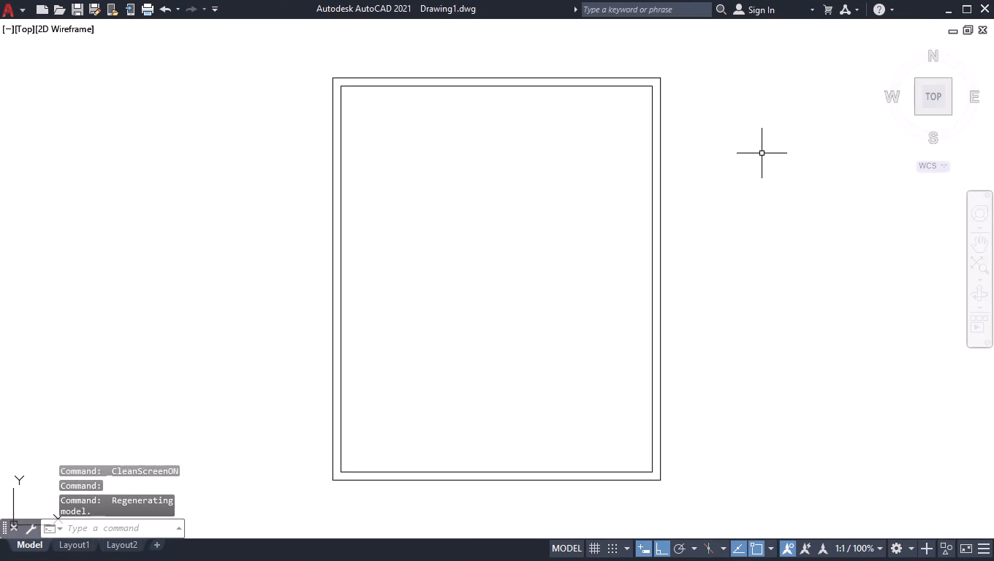
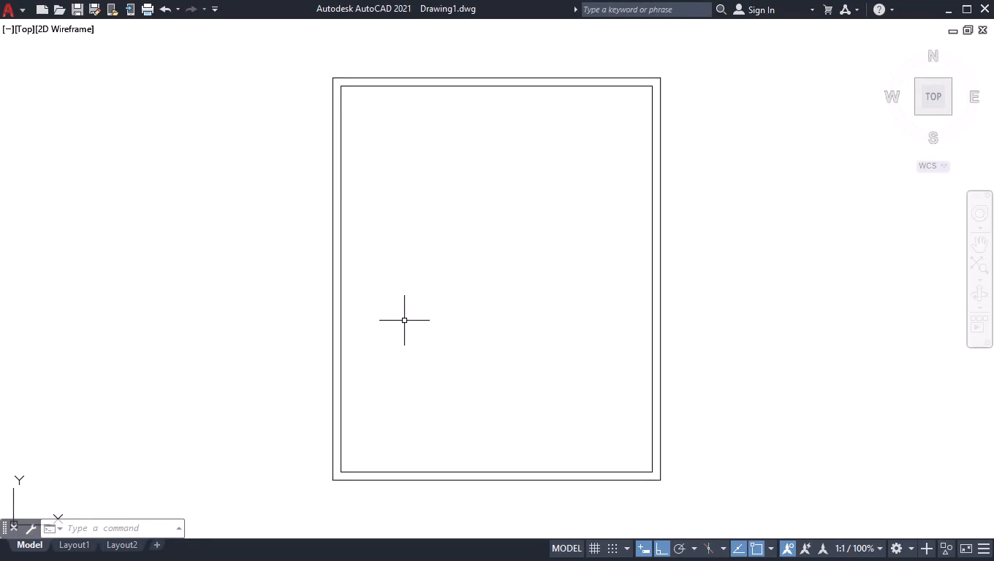
Offset the left inner wall line 11'4.5" to the right, and offset that copy 4.5" right to form a vertical partition.
text(OFF)
key(Return)
text(11'4.5)
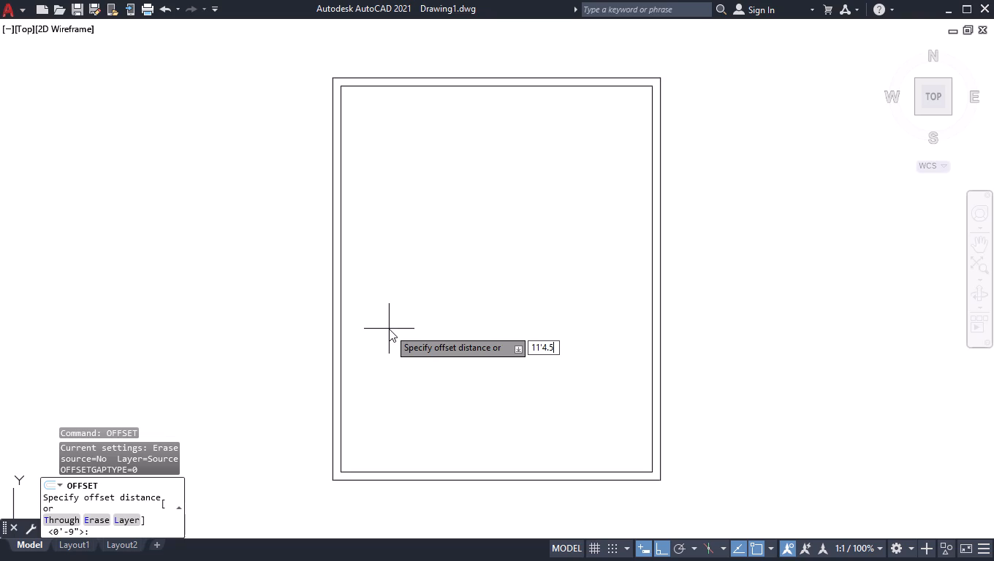
key(Return)
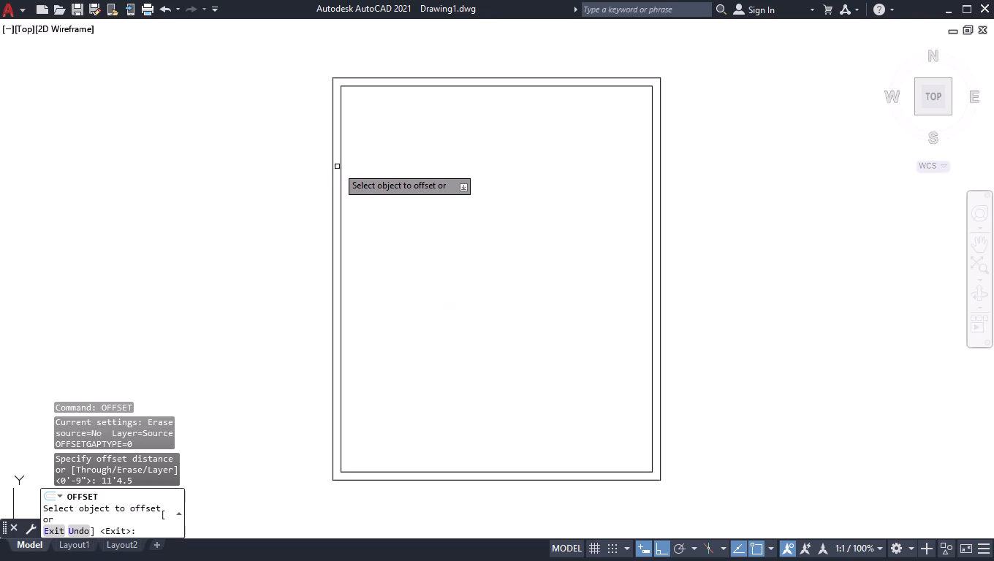
drag(341, 165, 410, 162)
click(410, 162)
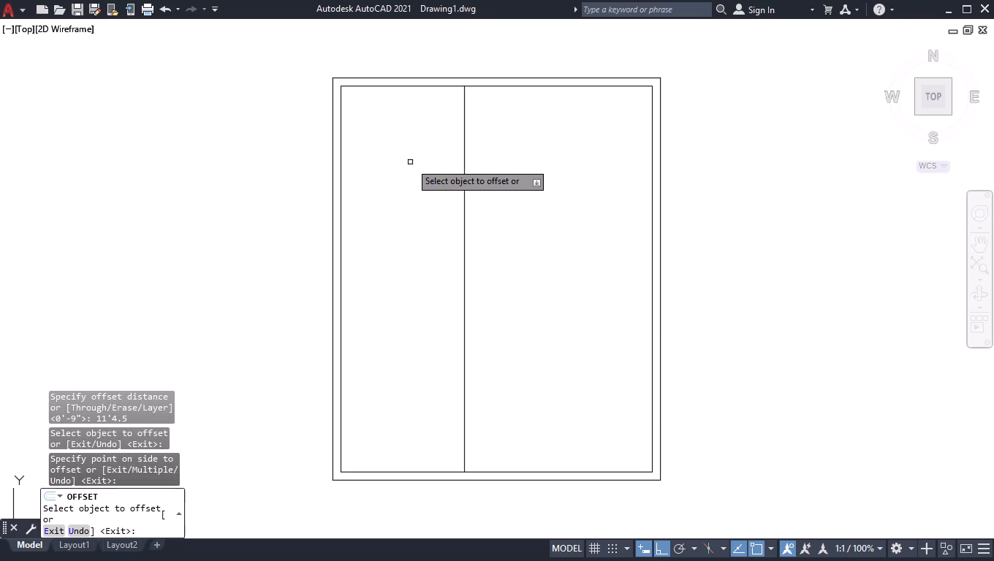
click(466, 159)
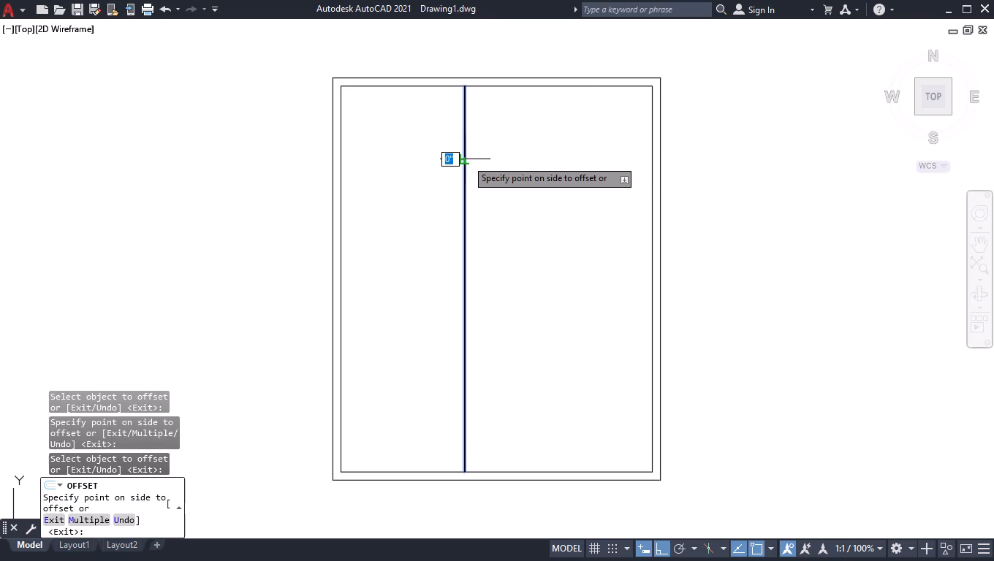
text(4.5)
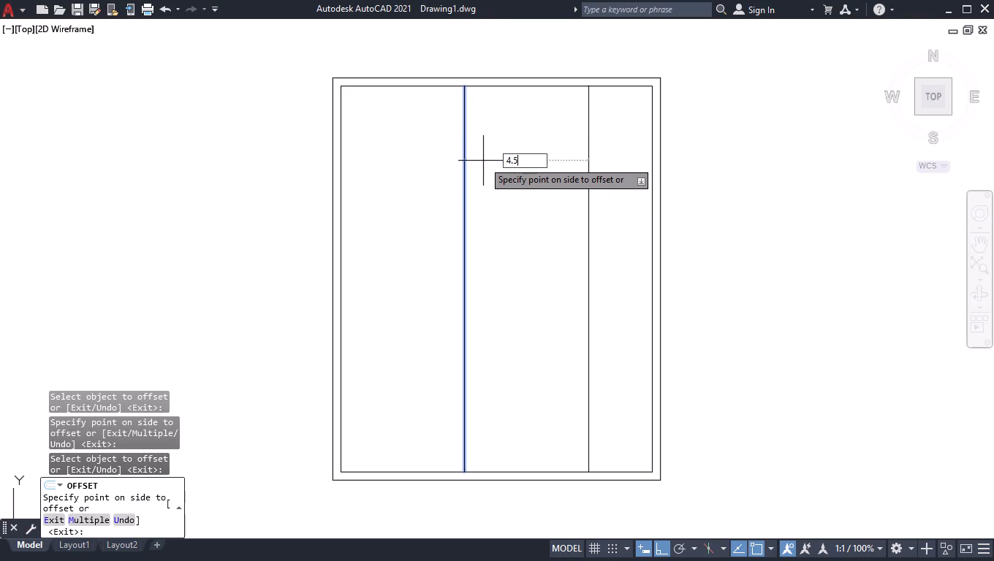
key(Return)
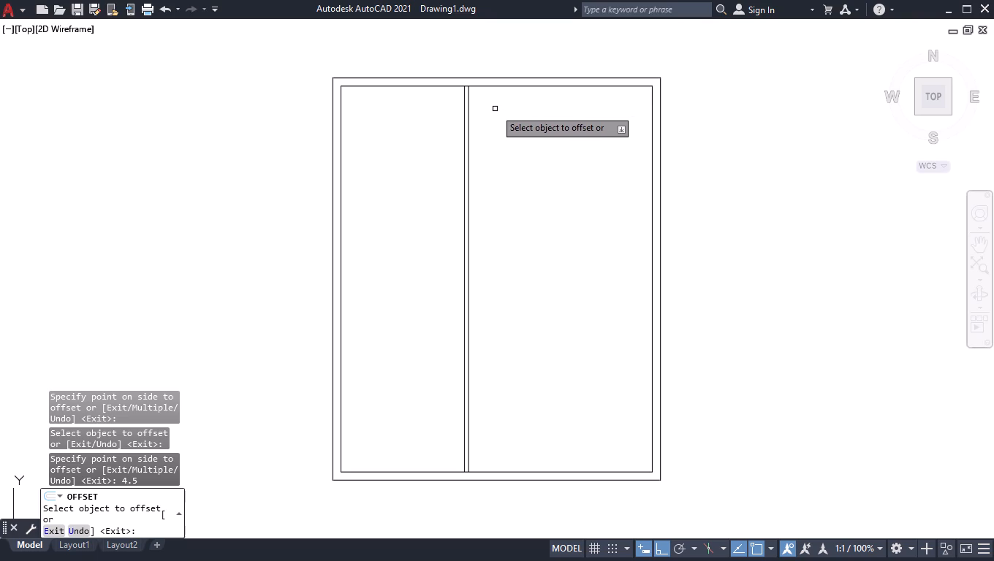
key(space)
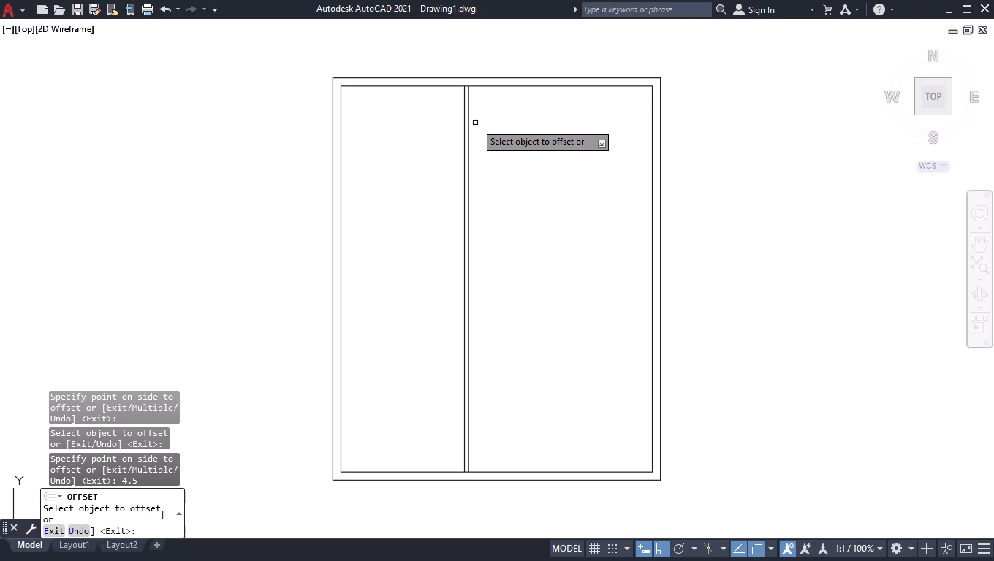
Break the top inner wall line at a point where it meets the vertical partition's right-hand line.
text(BR)
key(Down)
key(Return)
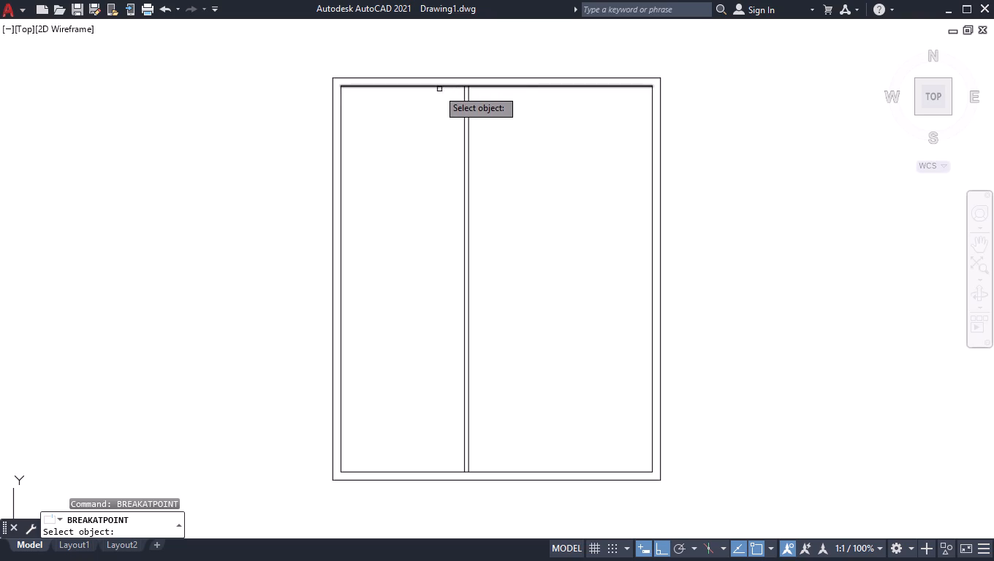
click(427, 86)
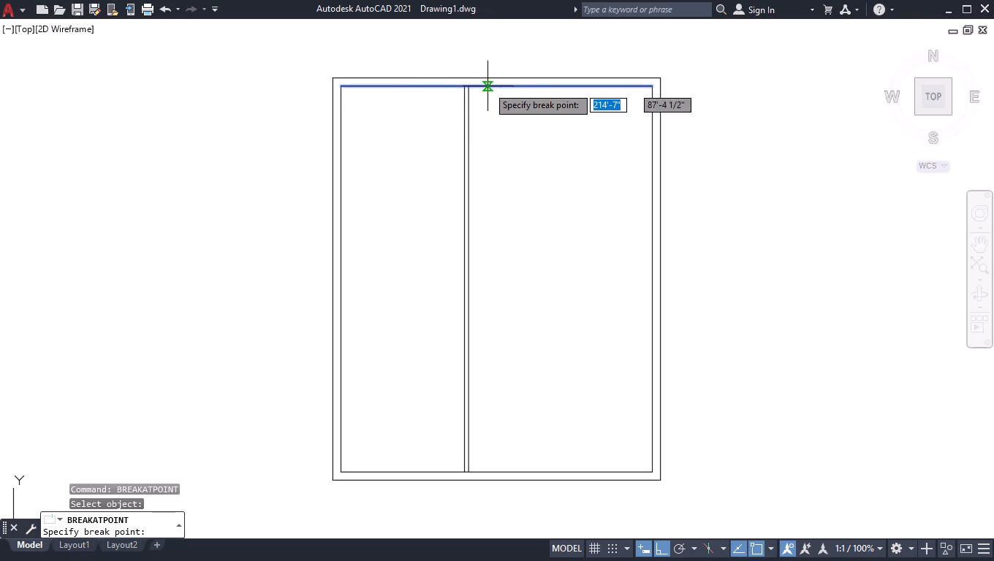
click(469, 85)
Offset the left part of the top inner wall line 10'5.5" down, and that copy 4.5" down for the first cross partition.
scroll(441, 115, up, 1)
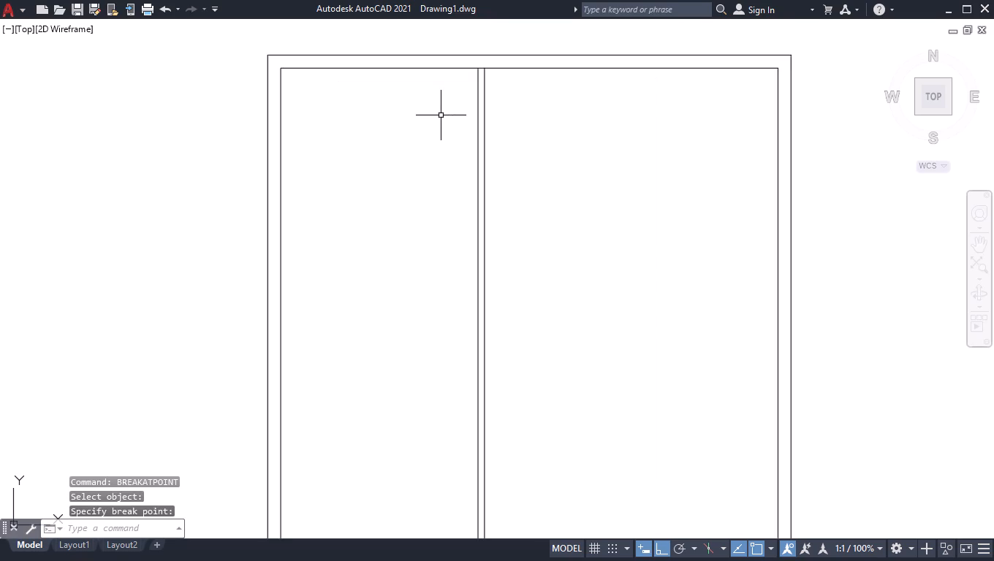
scroll(441, 115, up, 1)
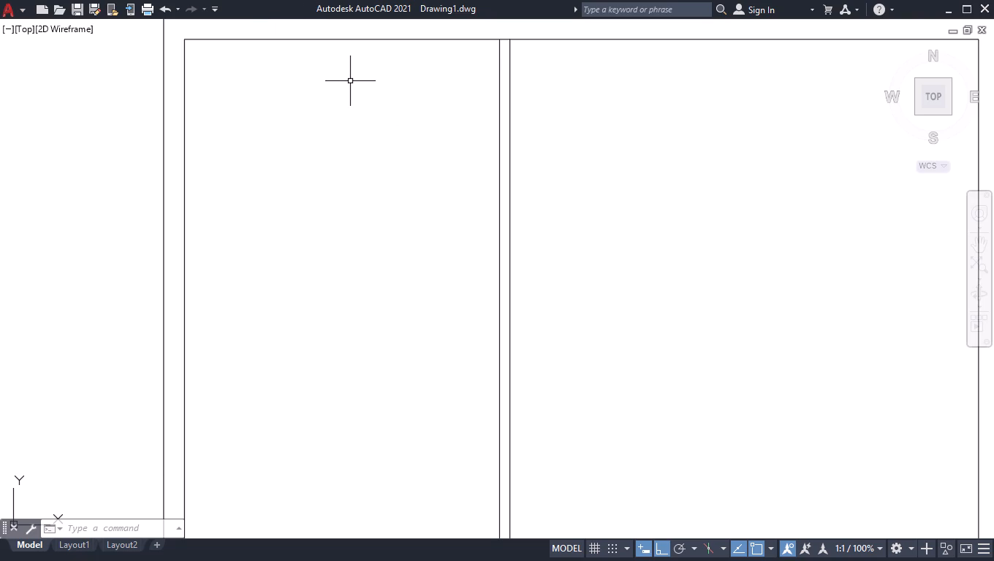
text(OFF)
key(Return)
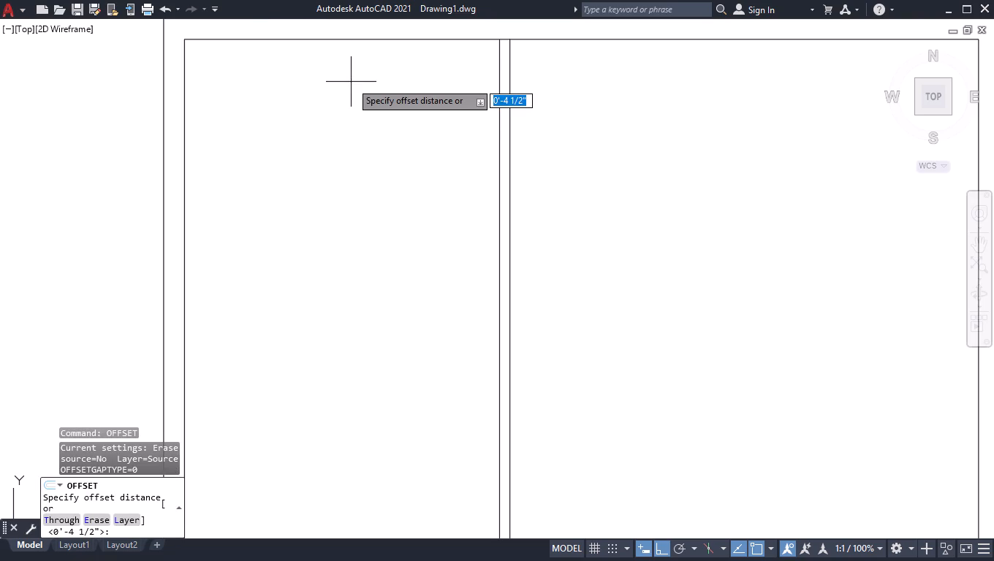
text(10)
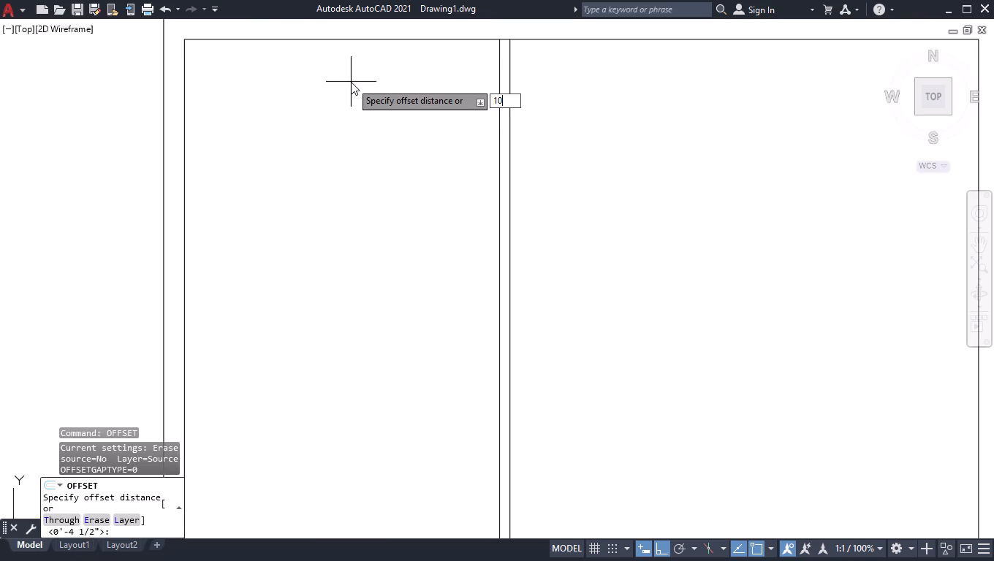
key(apostrophe)
key(5)
text(.5)
key(Return)
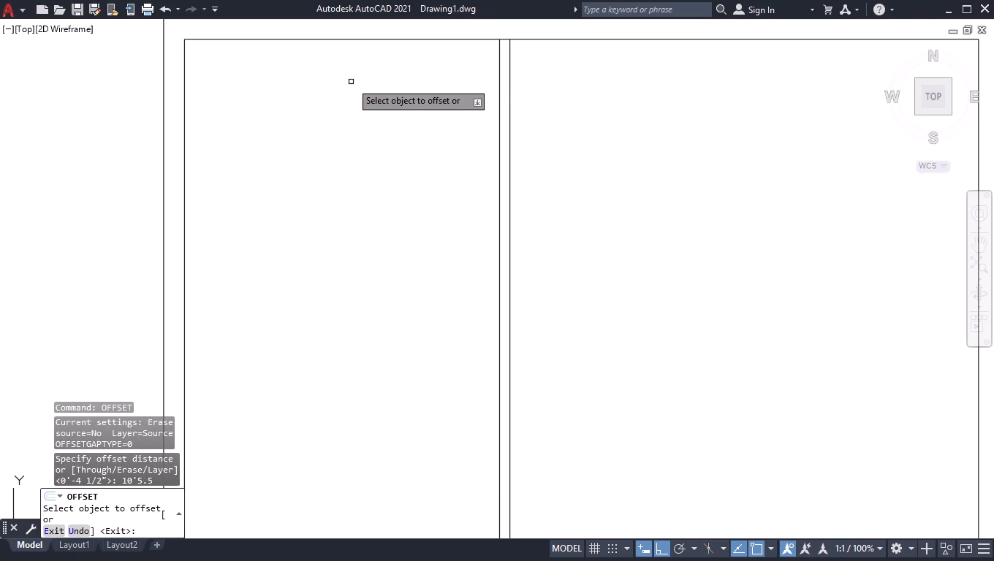
click(350, 37)
click(331, 126)
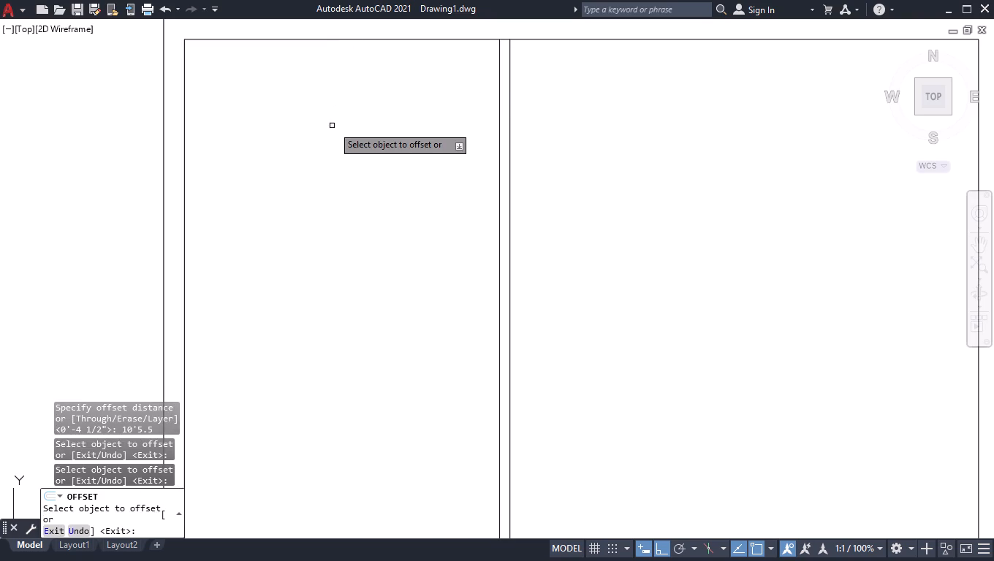
scroll(369, 120, down, 1)
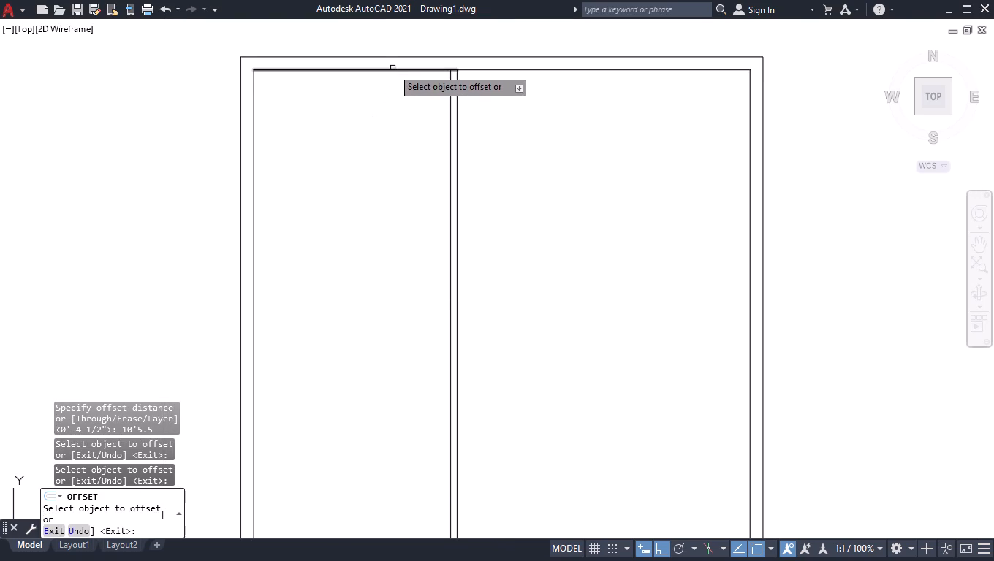
click(392, 69)
click(366, 167)
click(334, 251)
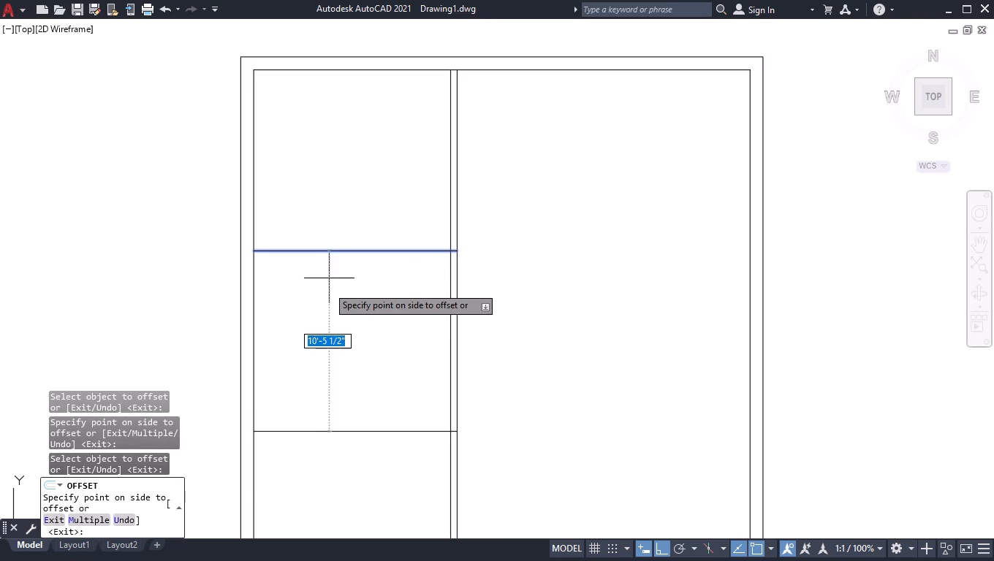
text(4.5)
key(Return)
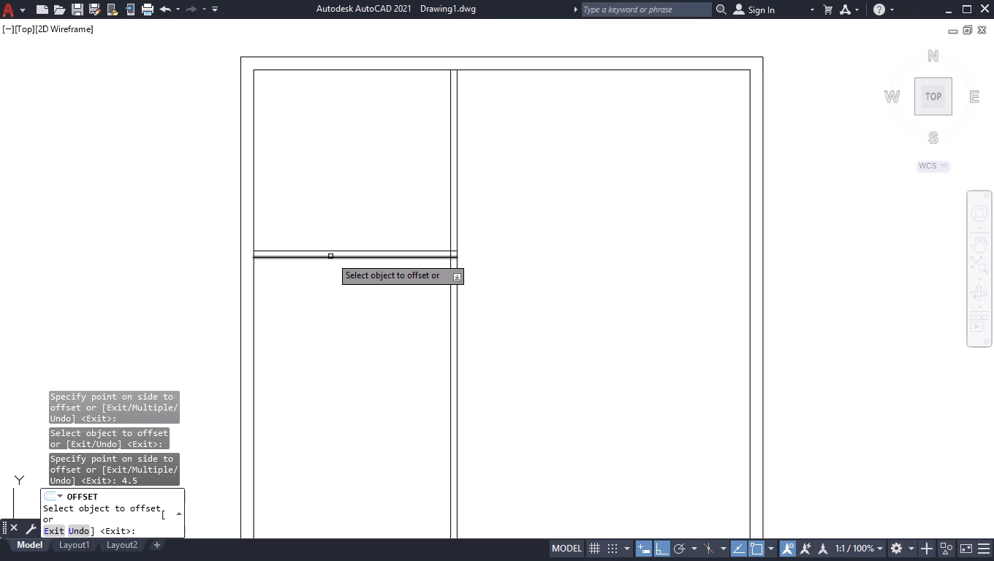
Offset the first cross partition's lower line 3'11" down, and that copy another 4.5" down for the second cross partition.
click(330, 256)
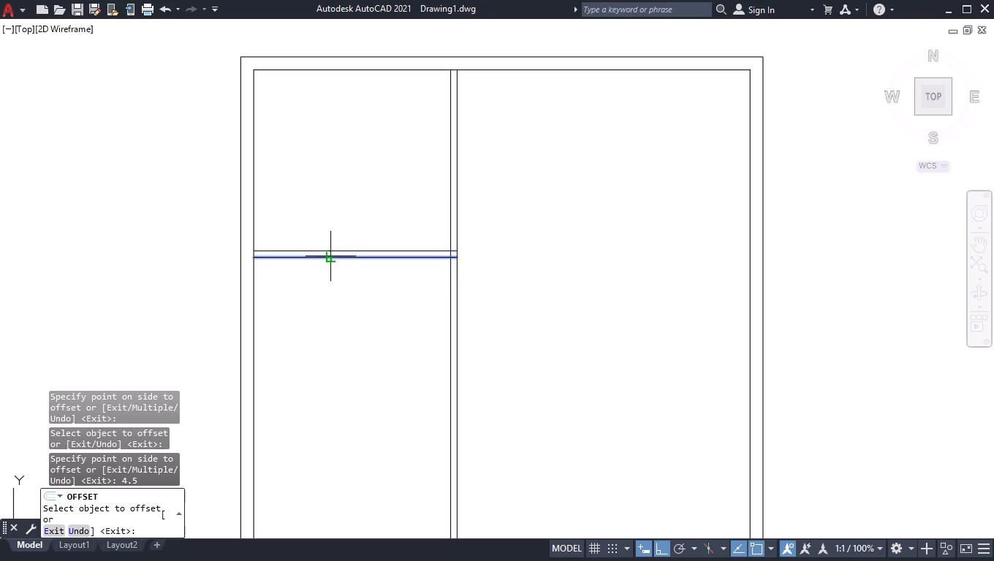
text(3'11)
key(Return)
drag(285, 324, 285, 331)
text(4.5)
key(Return)
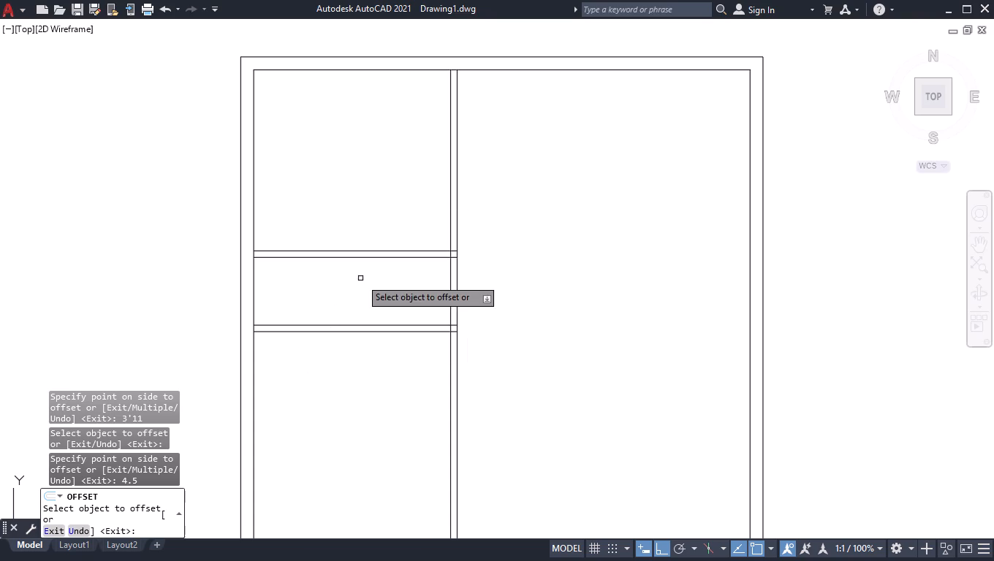
Offset the second cross partition's lower line 10' down and that copy 4.5" down for the third cross partition, and finish Offset.
scroll(360, 278, down, 2)
scroll(353, 341, up, 2)
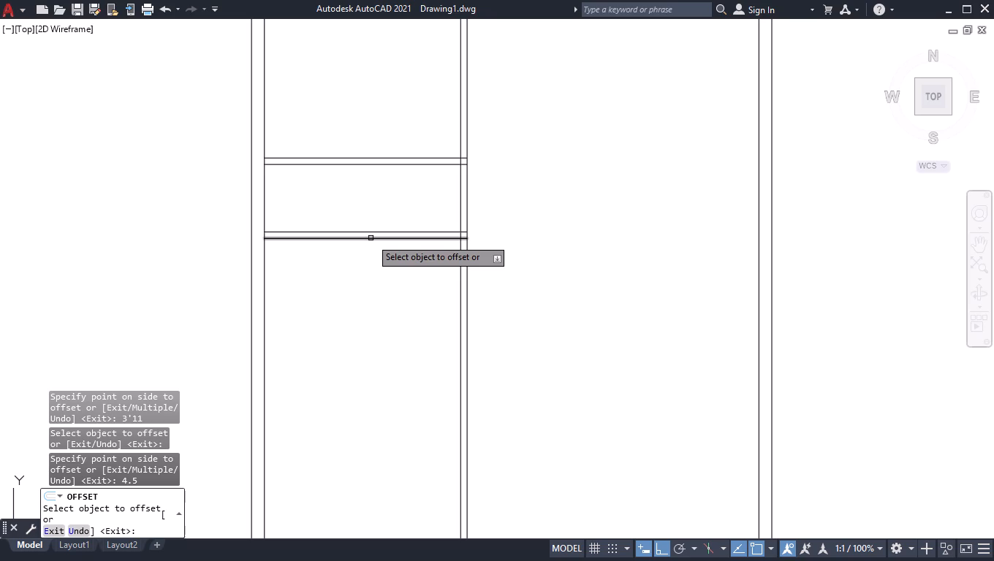
click(371, 238)
text(10')
key(Return)
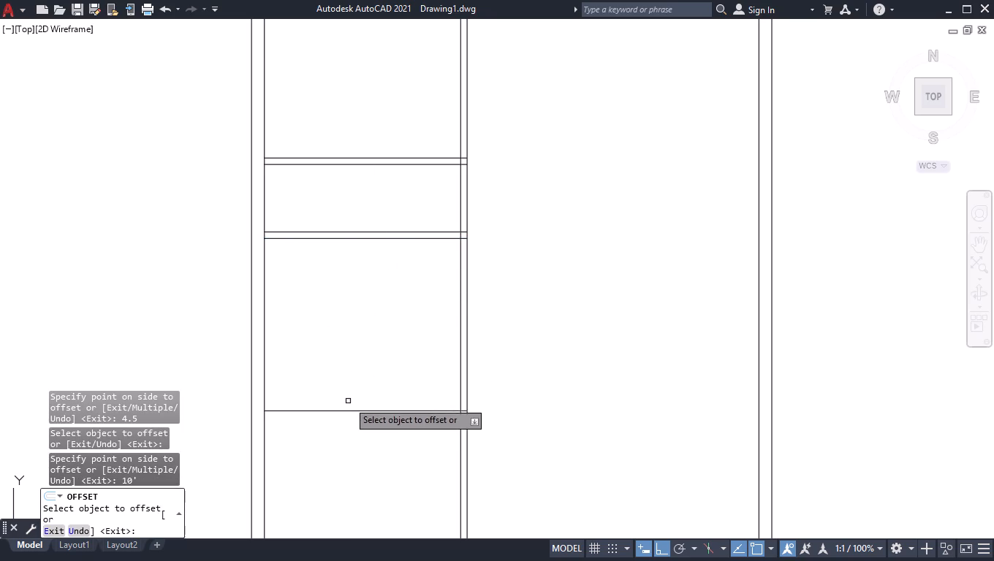
click(342, 410)
text(4.5)
key(Return)
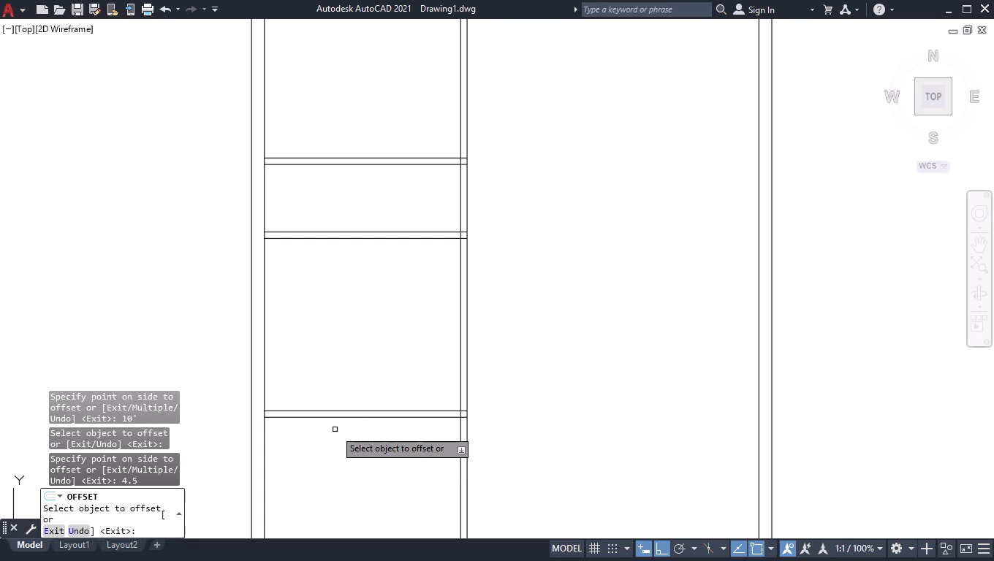
key(Return)
Check the left-hand room sizes and the overall plan dimensions with the Measure Geometry command.
scroll(373, 302, down, 1)
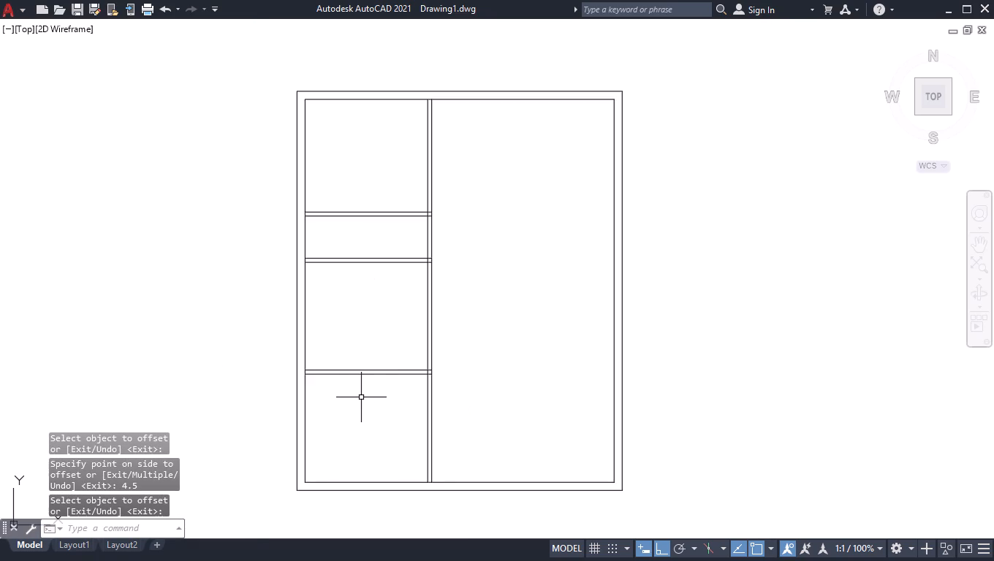
scroll(363, 400, up, 1)
text(MEAS)
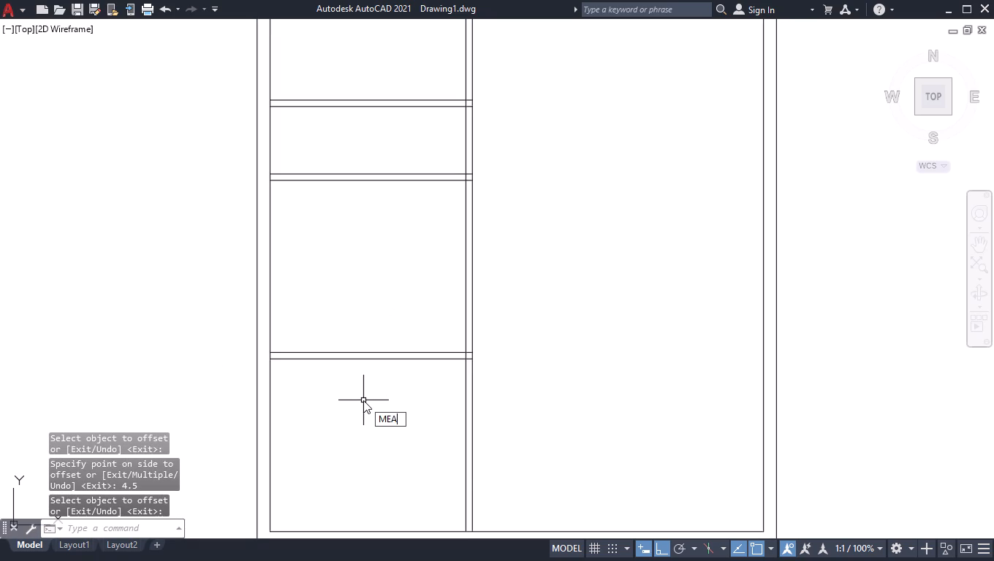
key(Return)
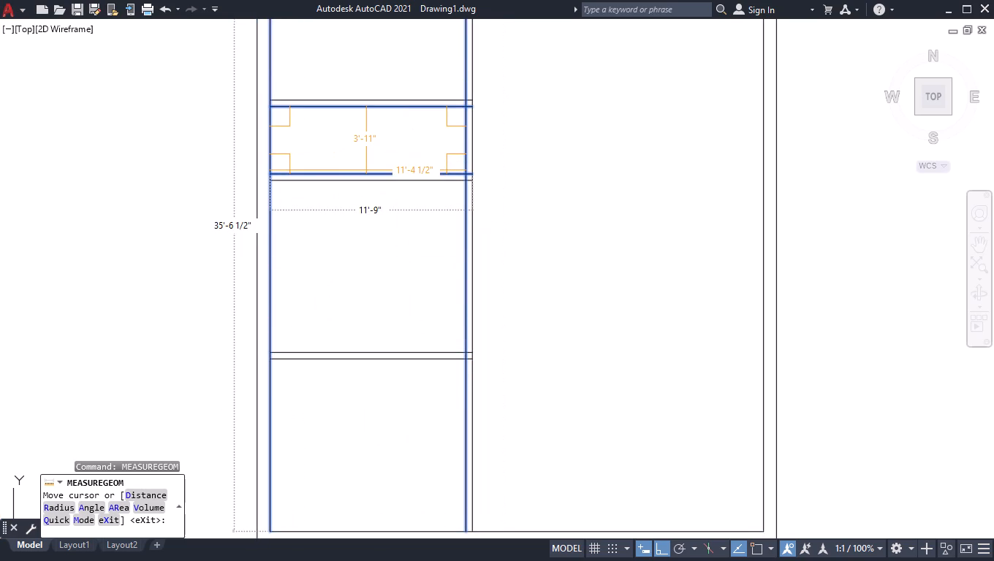
scroll(352, 78, down, 1)
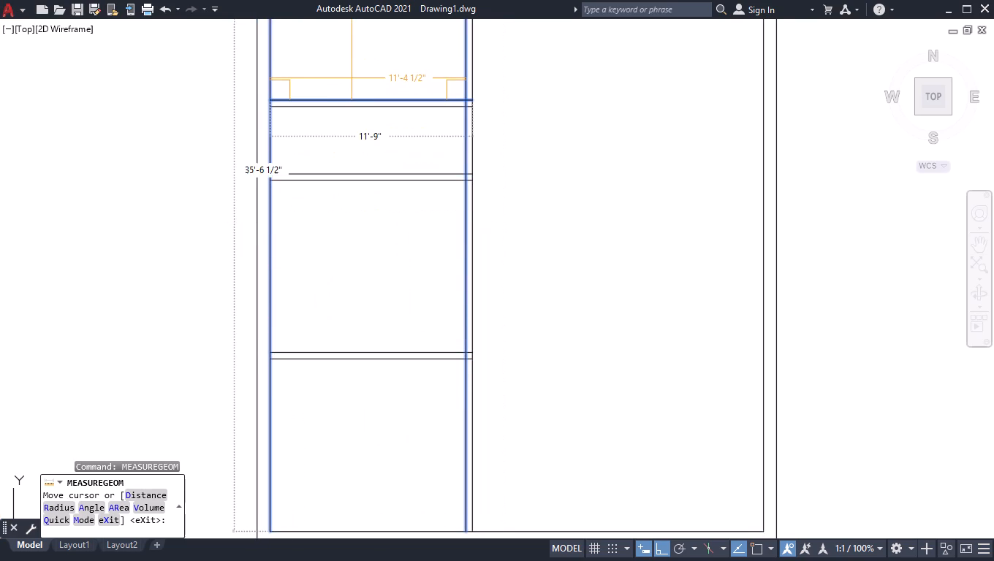
scroll(352, 78, down, 2)
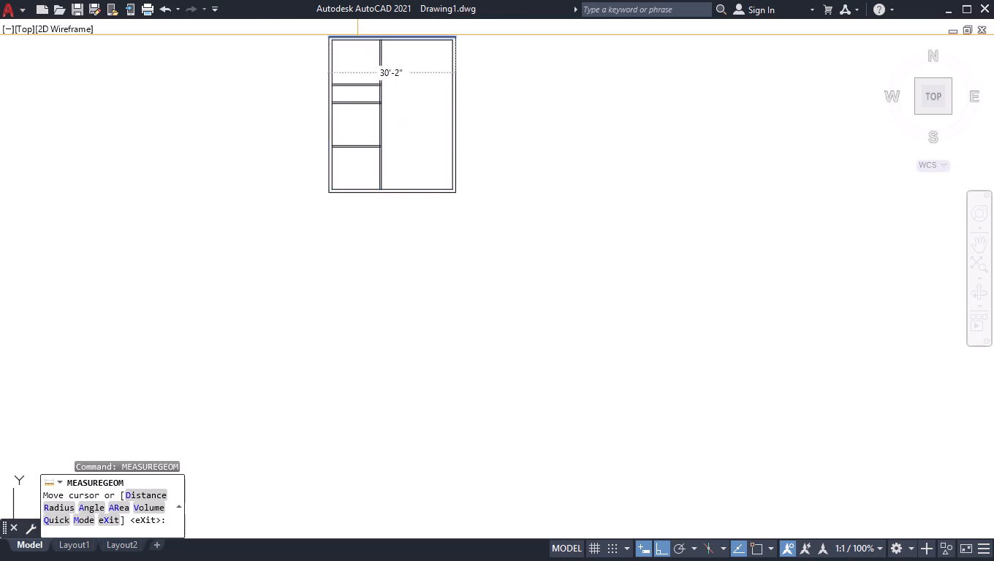
scroll(357, 34, up, 2)
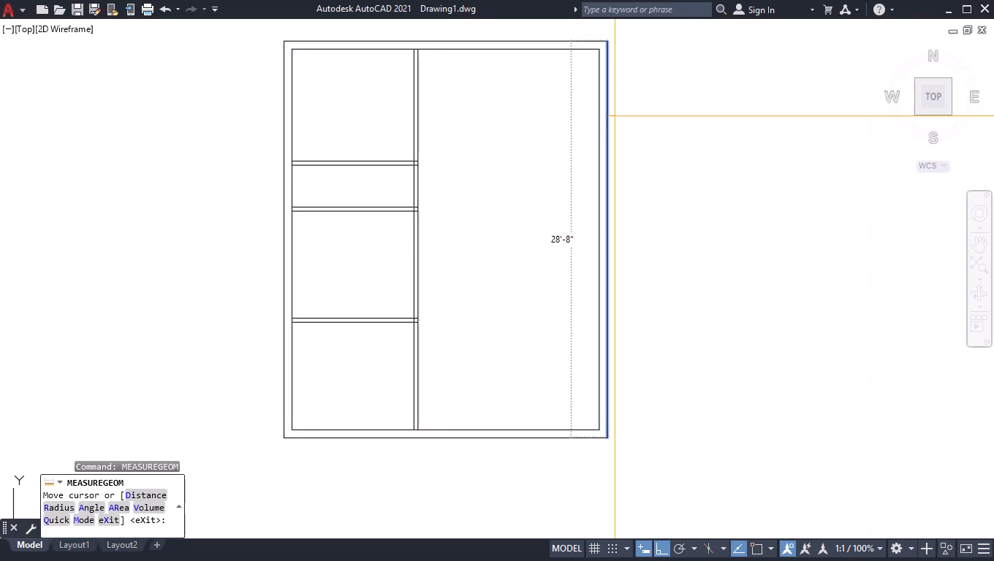
key(space)
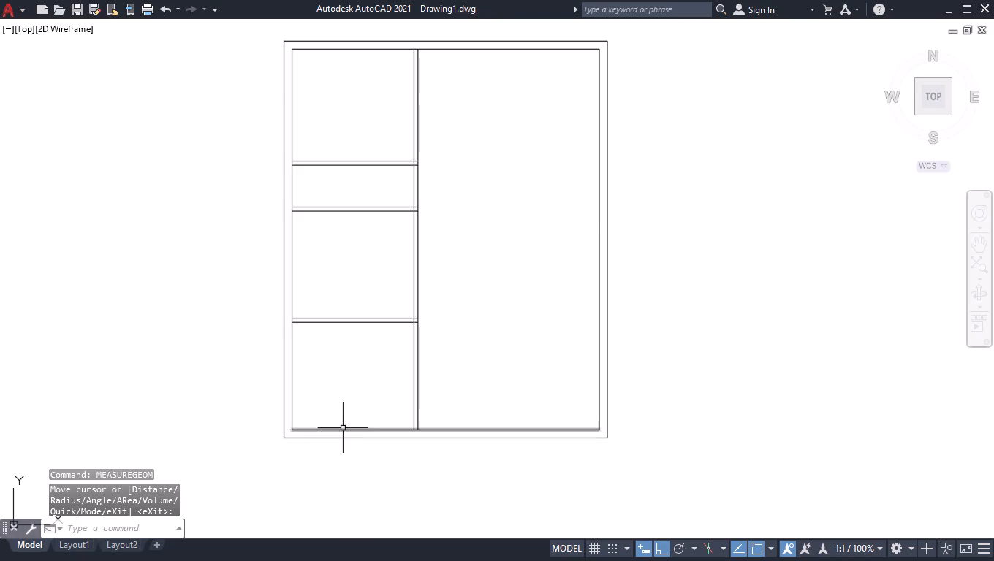
Move the bottom inner wall line up by 0.5" using its midpoint grip.
scroll(343, 428, up, 2)
click(341, 434)
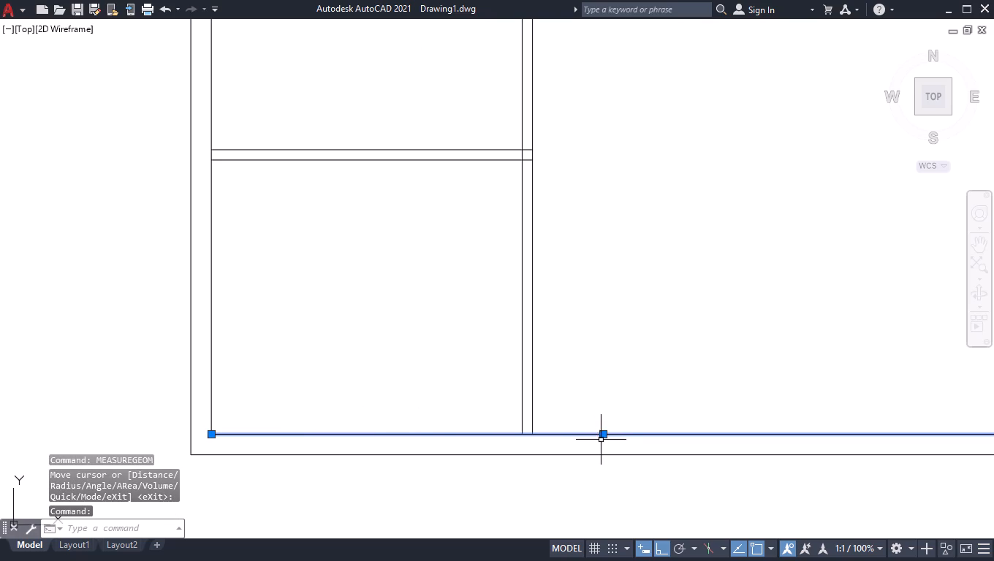
click(604, 436)
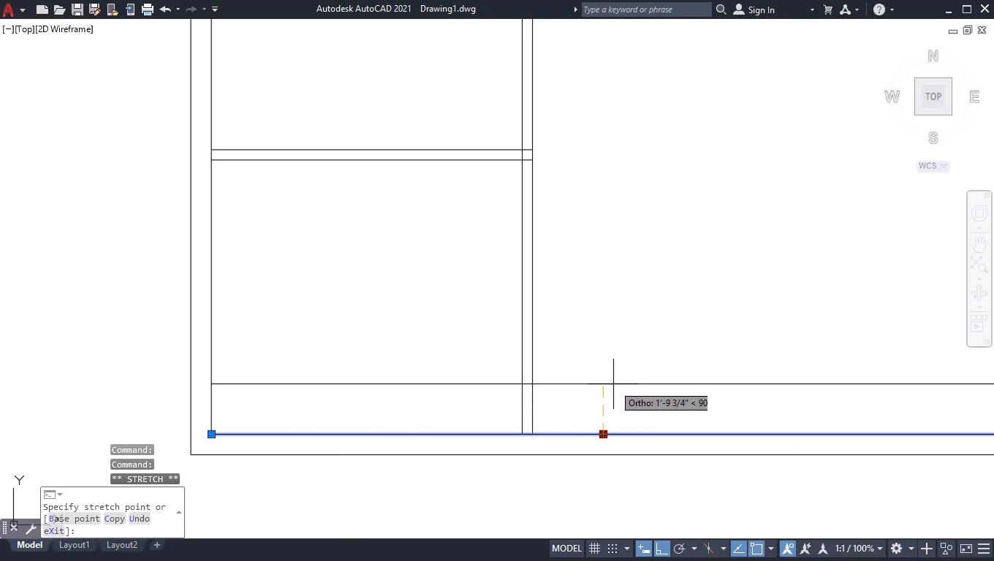
text(0.5)
key(Return)
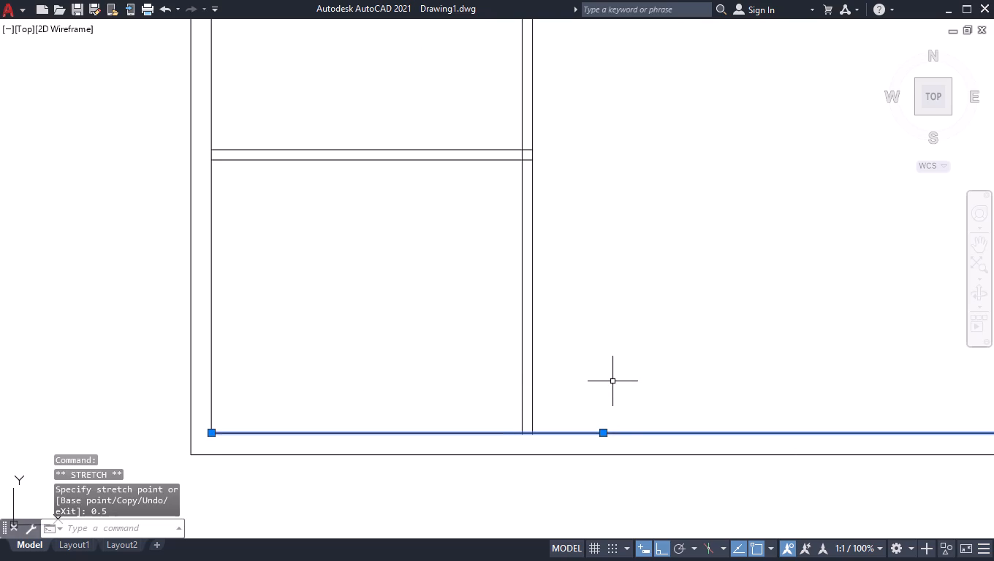
Move the bottom outer wall line up by 0.5" using its midpoint grip.
click(583, 455)
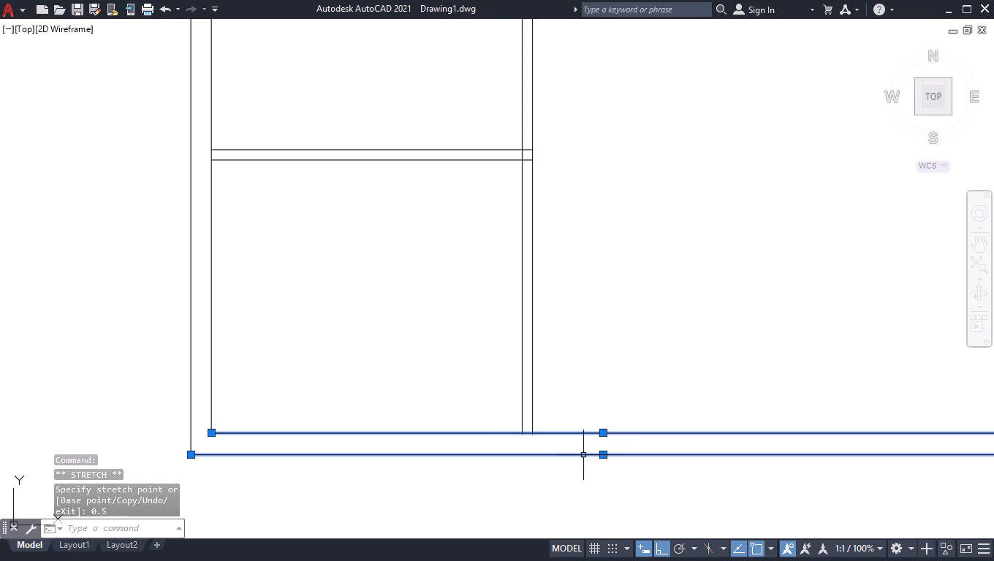
scroll(611, 468, up, 4)
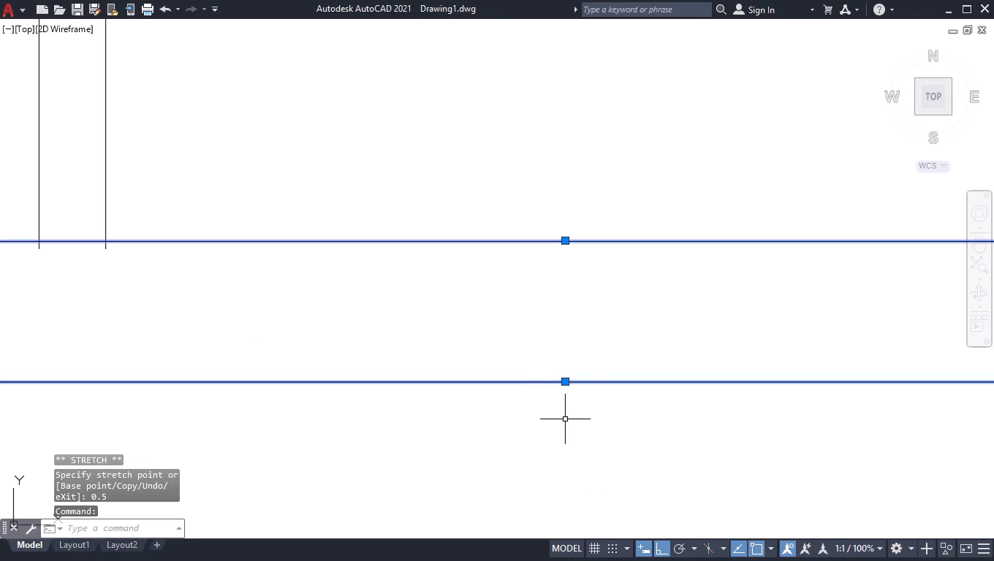
click(564, 379)
text(0.5)
key(Return)
scroll(569, 353, down, 1)
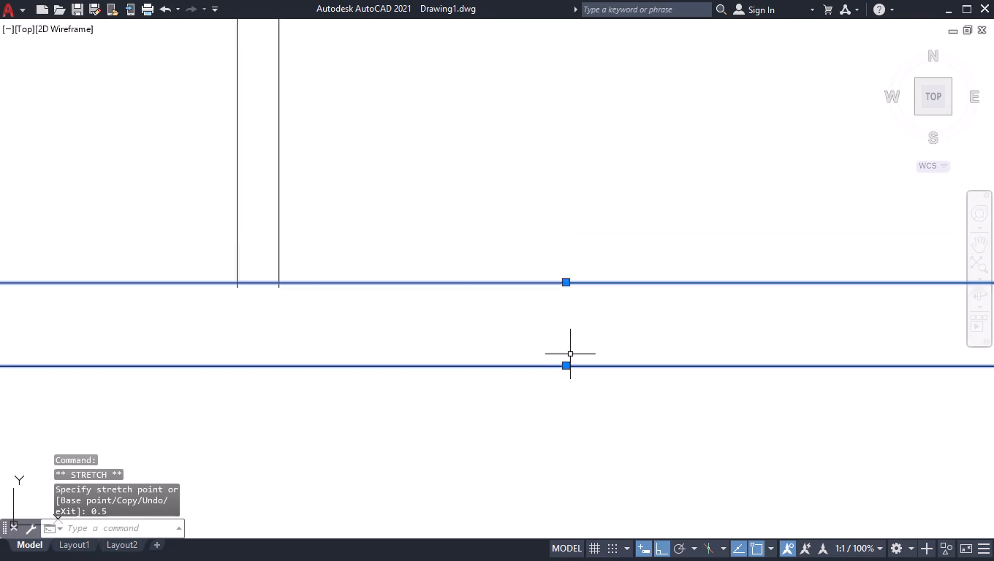
scroll(570, 354, down, 2)
shift+click(595, 270)
shift+click(418, 446)
Trim the ends of the vertical partition's two lines that extend below the bottom inner wall line.
scroll(449, 308, up, 4)
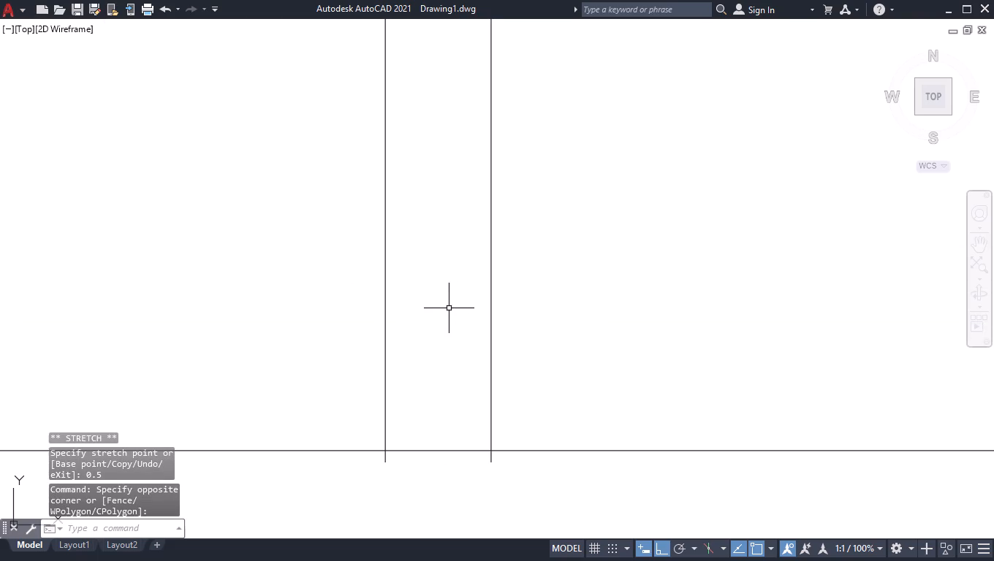
text(TR)
key(Return)
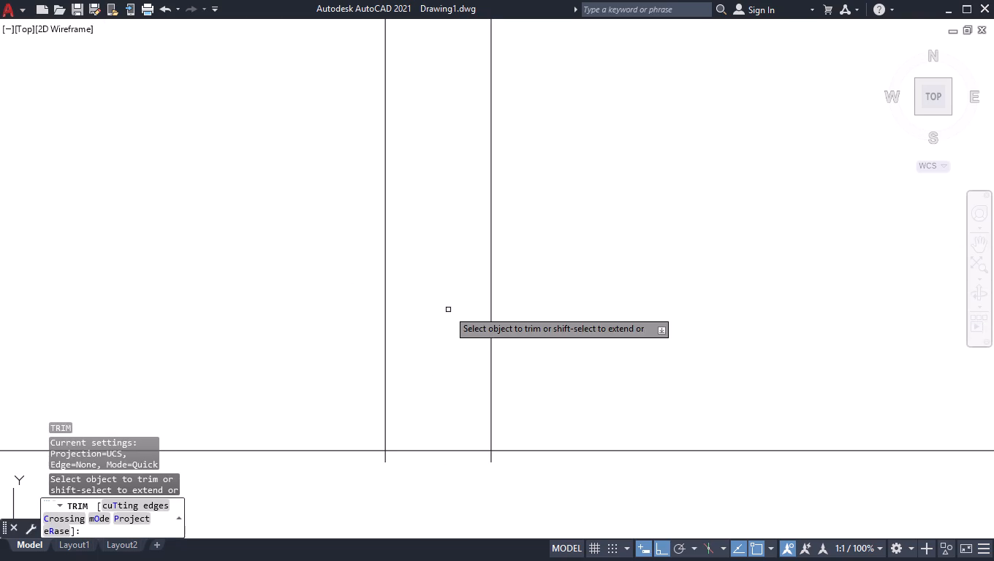
click(384, 459)
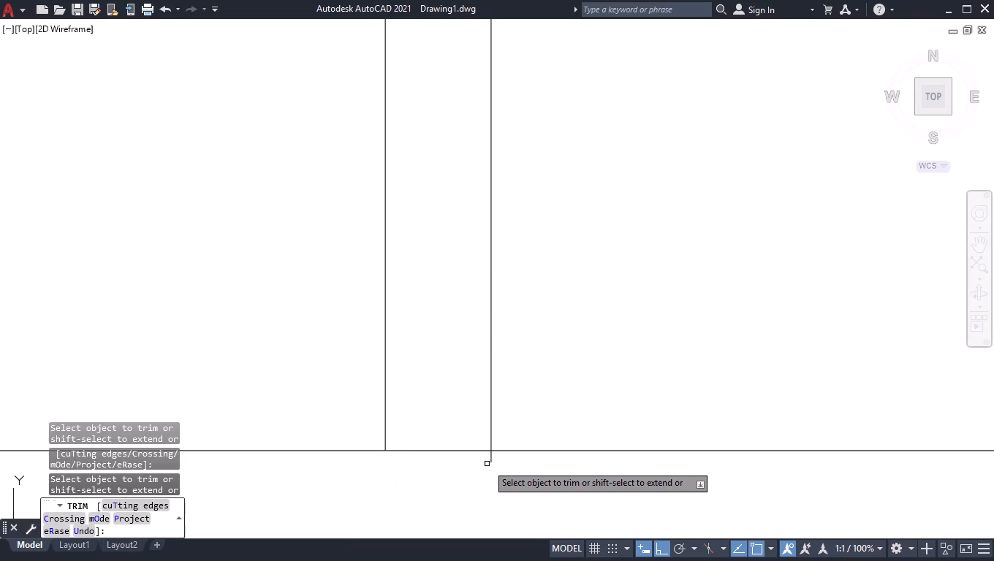
click(491, 462)
scroll(522, 460, down, 3)
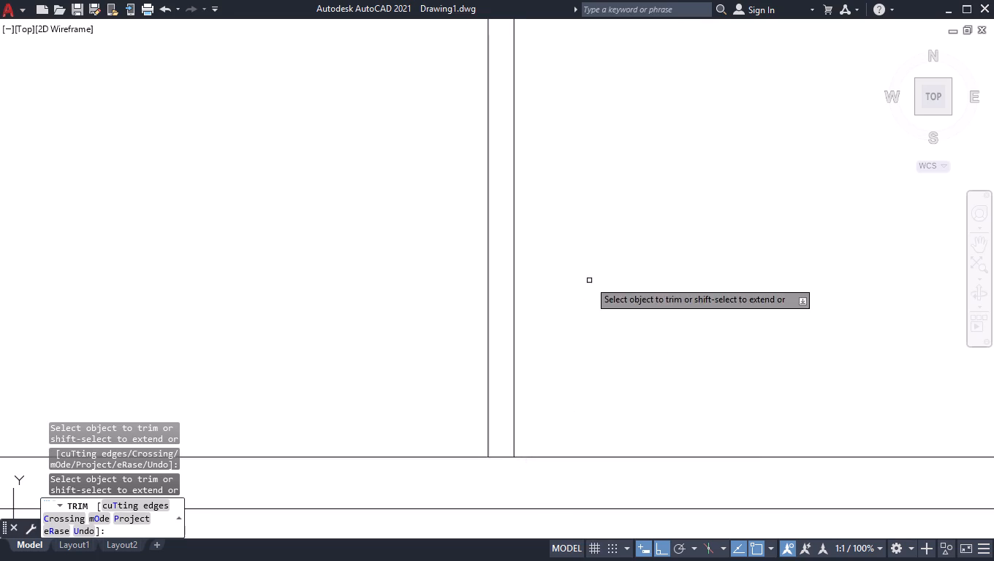
scroll(587, 289, down, 2)
key(space)
Offset the vertical partition's right line 4' to the right and that copy 4.5" right for a second vertical partition, and finish Offset.
scroll(589, 294, down, 3)
scroll(604, 163, up, 1)
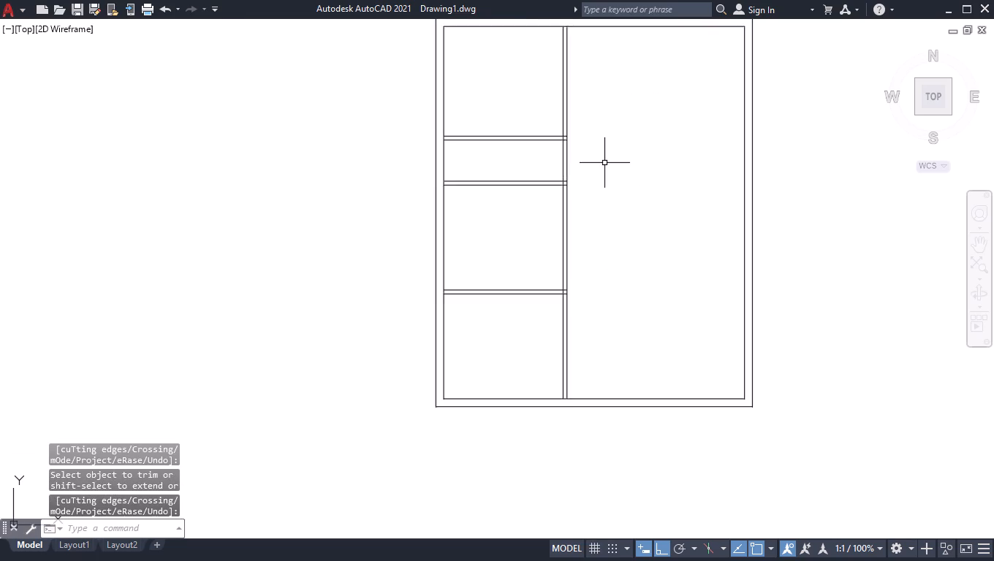
scroll(604, 163, up, 1)
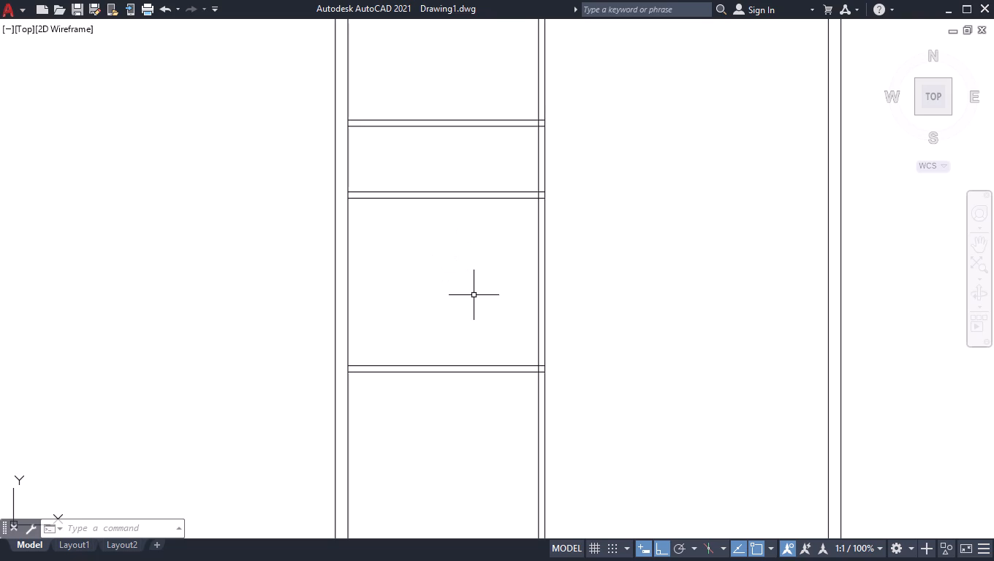
scroll(507, 389, down, 1)
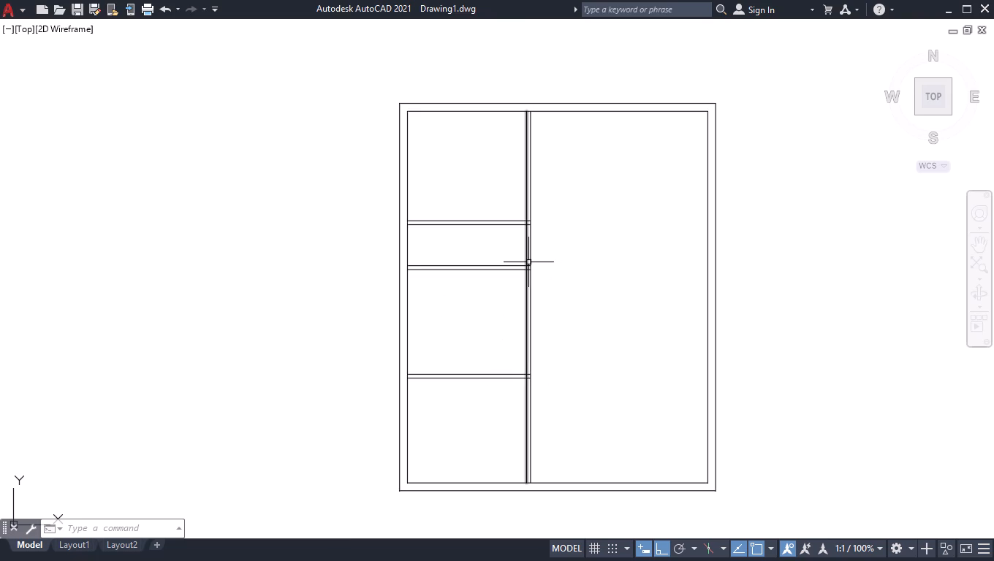
scroll(580, 104, up, 2)
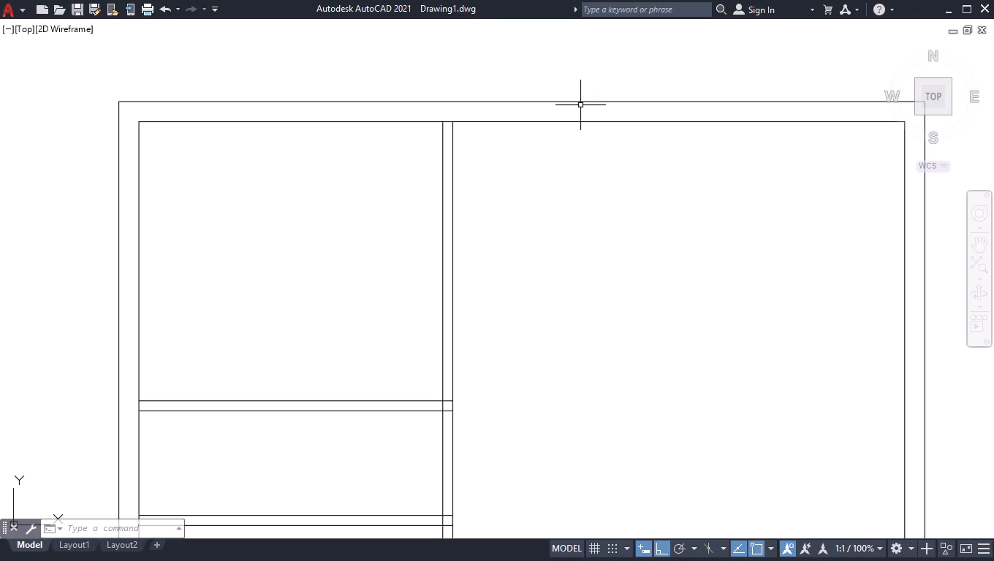
text(OFF)
key(Return)
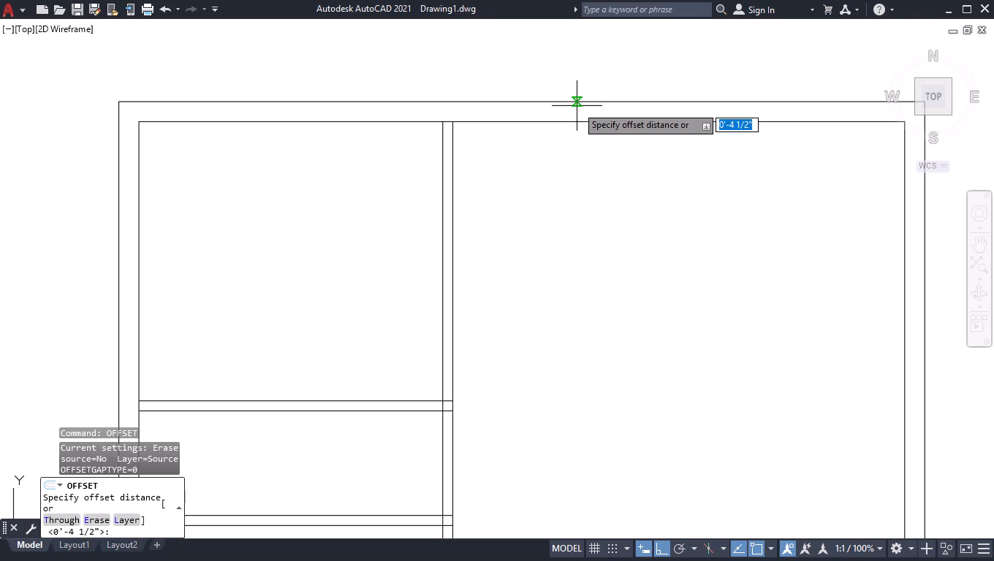
text(4')
key(Return)
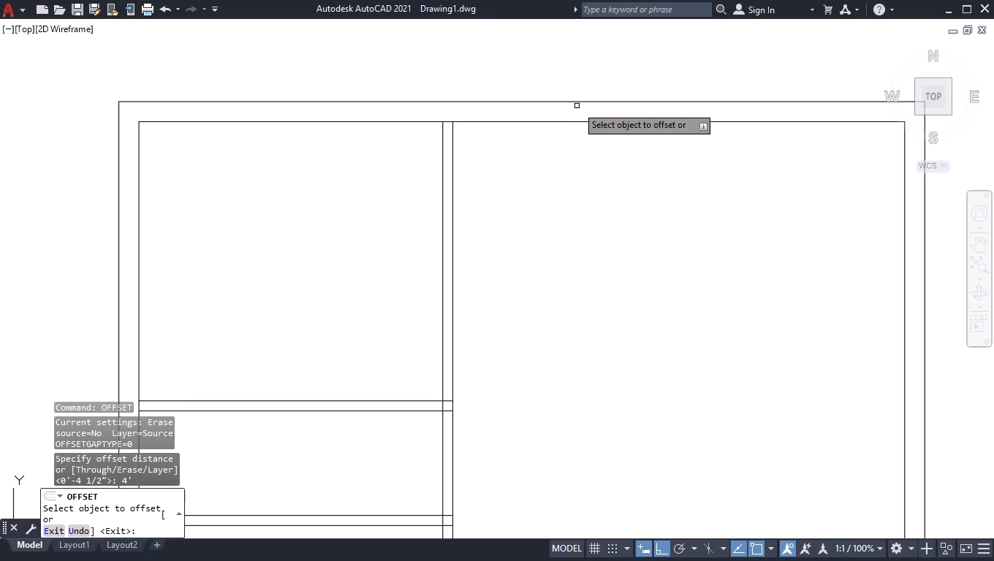
click(453, 209)
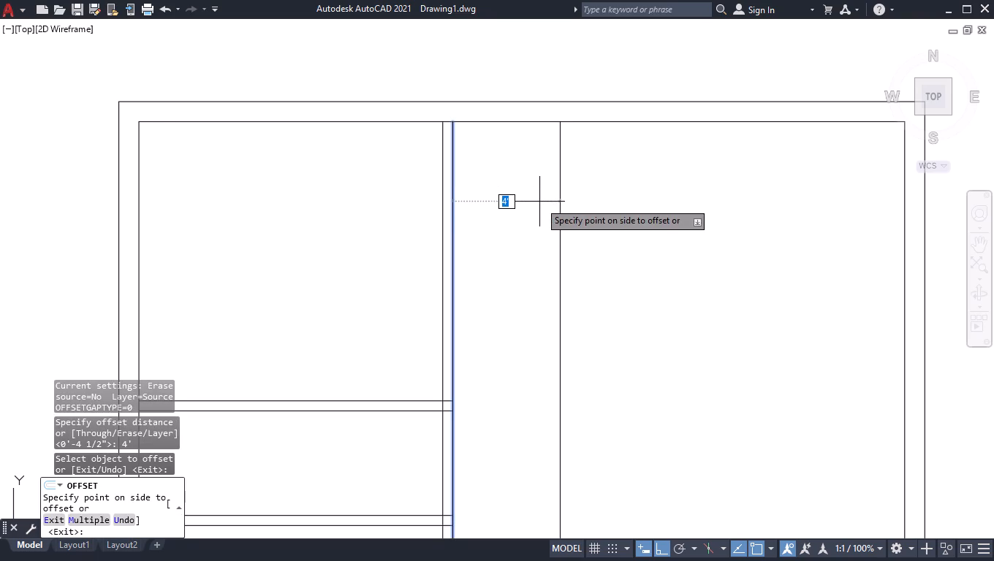
click(539, 202)
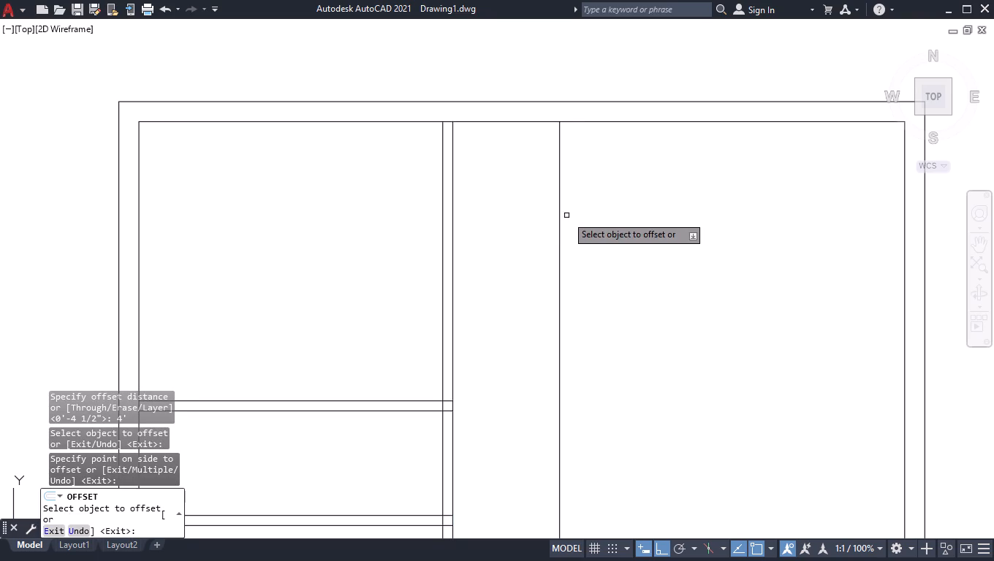
click(561, 213)
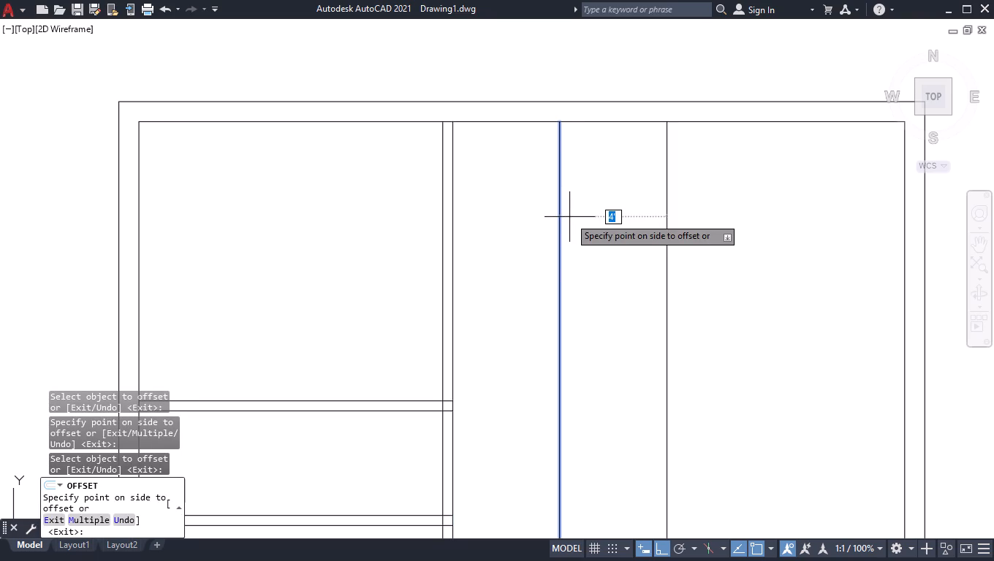
text(4.5)
key(Return)
key(Return)
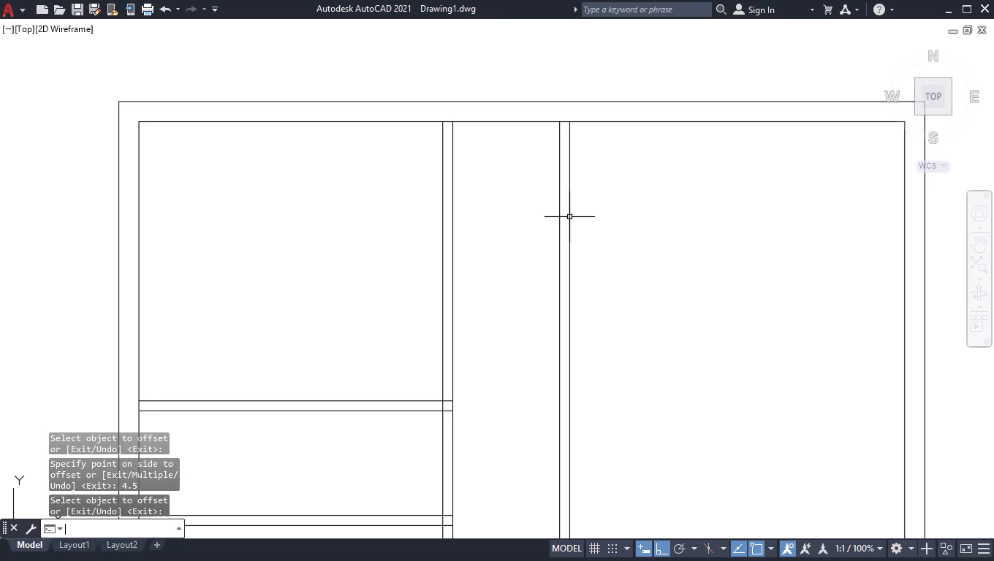
Break the top inner wall line at its intersection with the second vertical partition's right line using Break at Point.
text(BR)
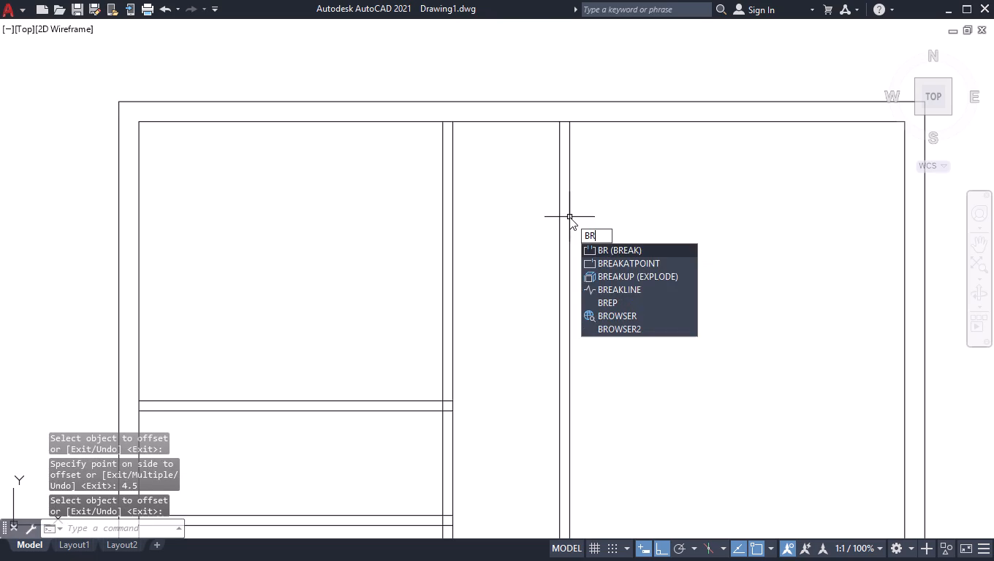
key(Down)
key(Return)
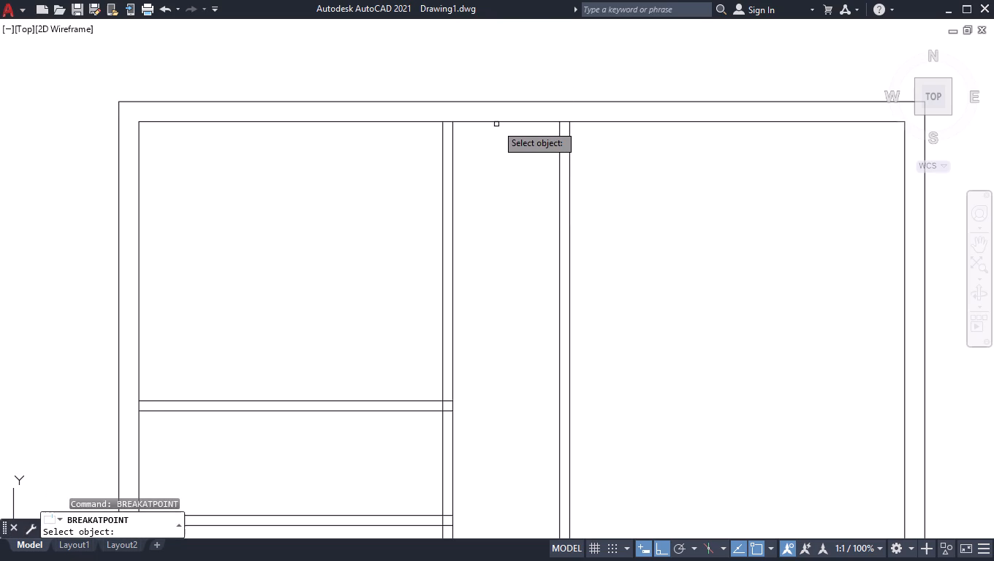
click(496, 121)
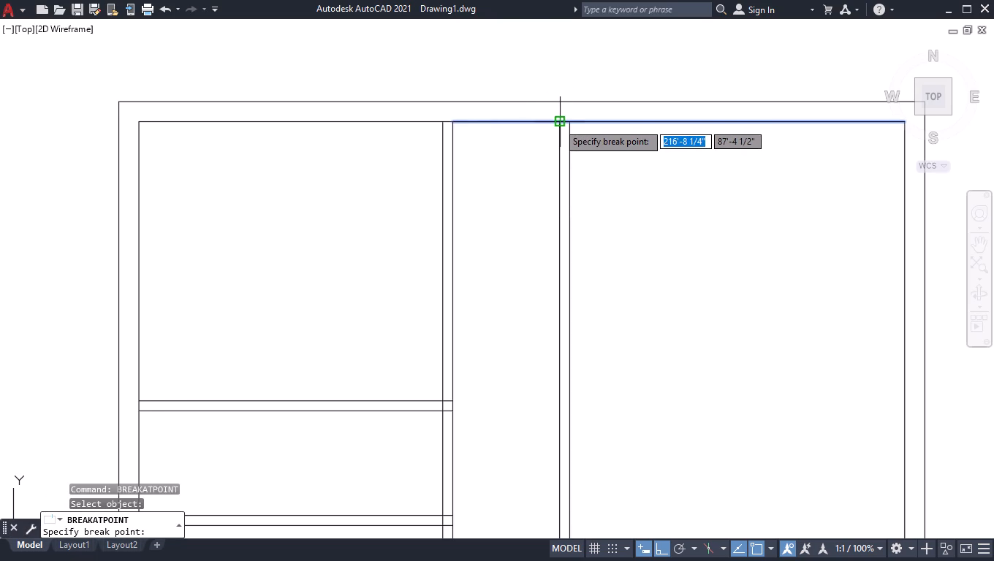
click(566, 121)
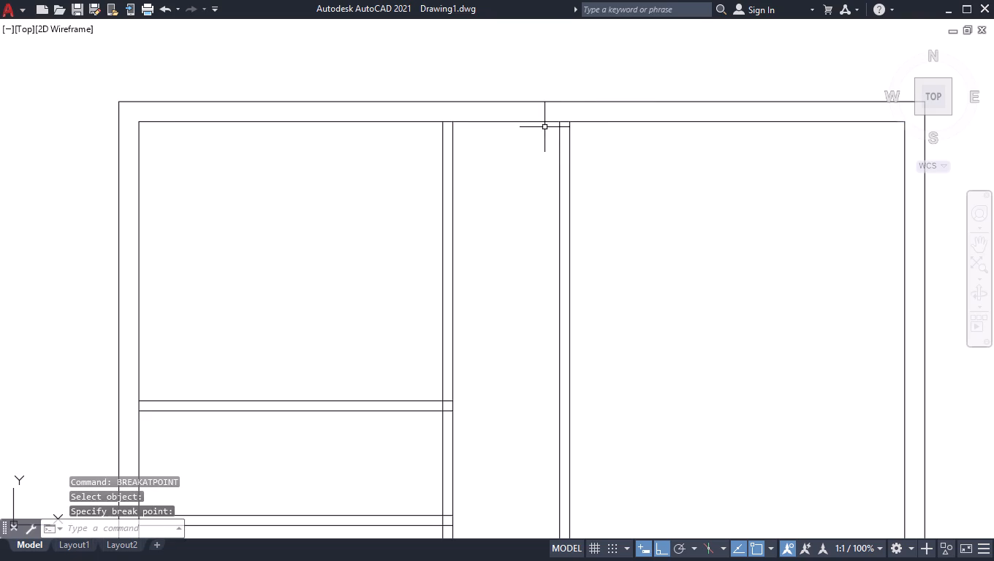
Offset the short top inner wall segment between the vertical partitions 6' down and that copy 4.5" down, and finish Offset.
text(OFF)
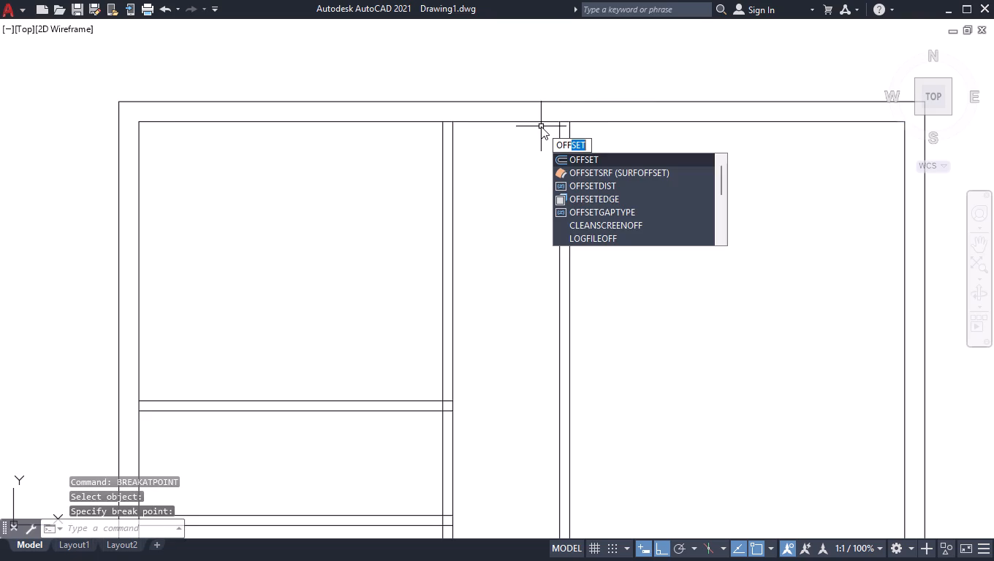
key(Return)
text(6')
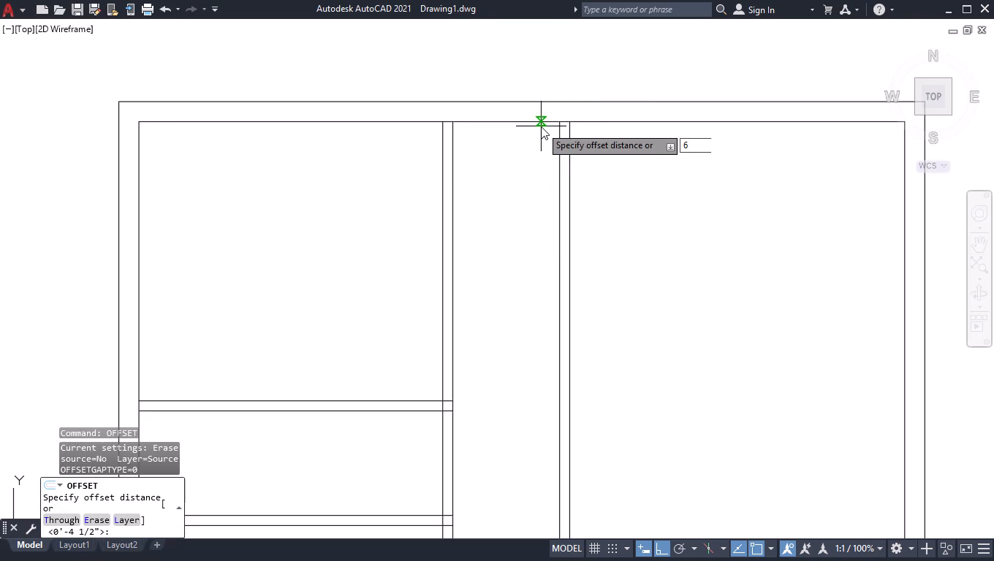
key(Return)
click(526, 121)
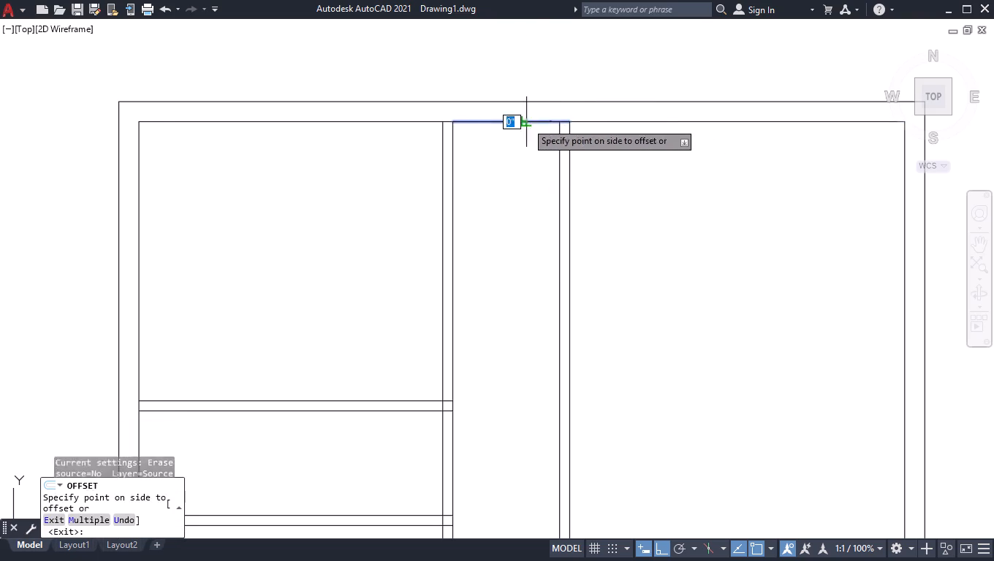
click(550, 214)
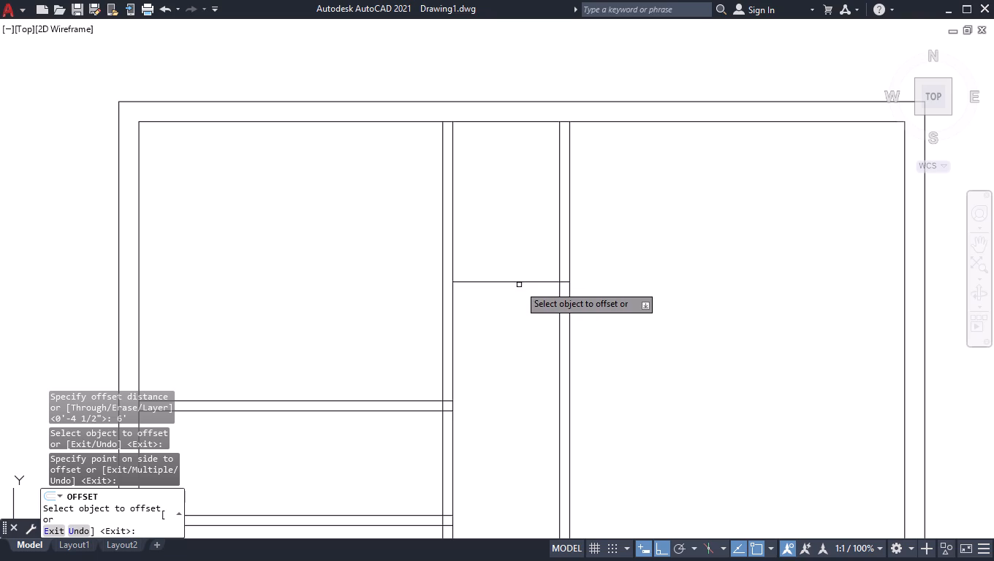
click(521, 280)
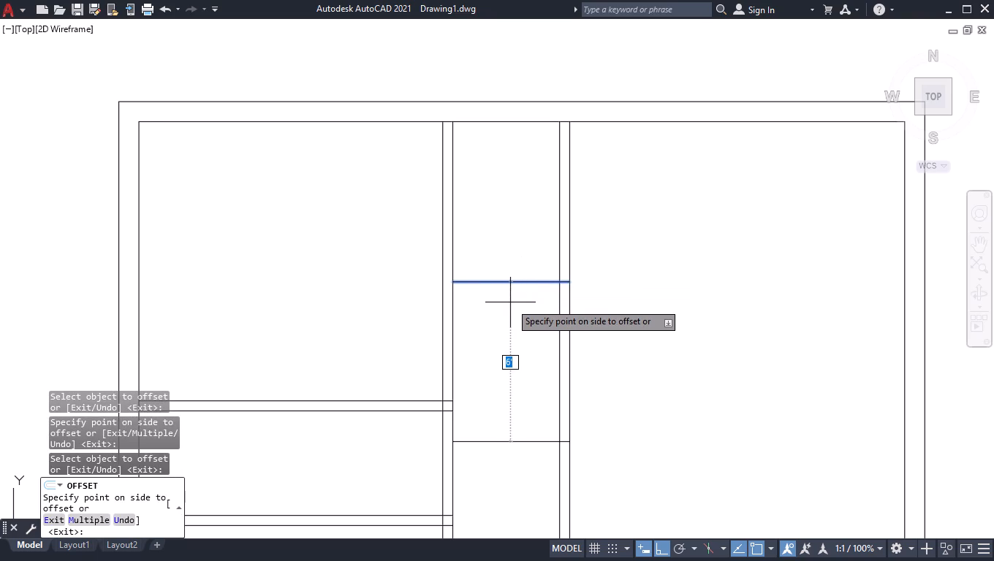
text(4.5)
key(Return)
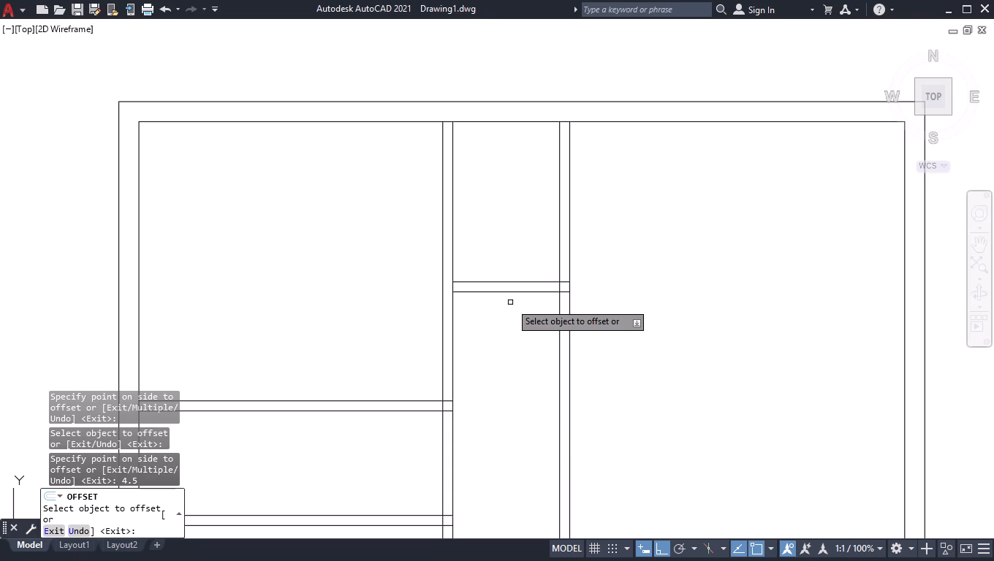
key(Return)
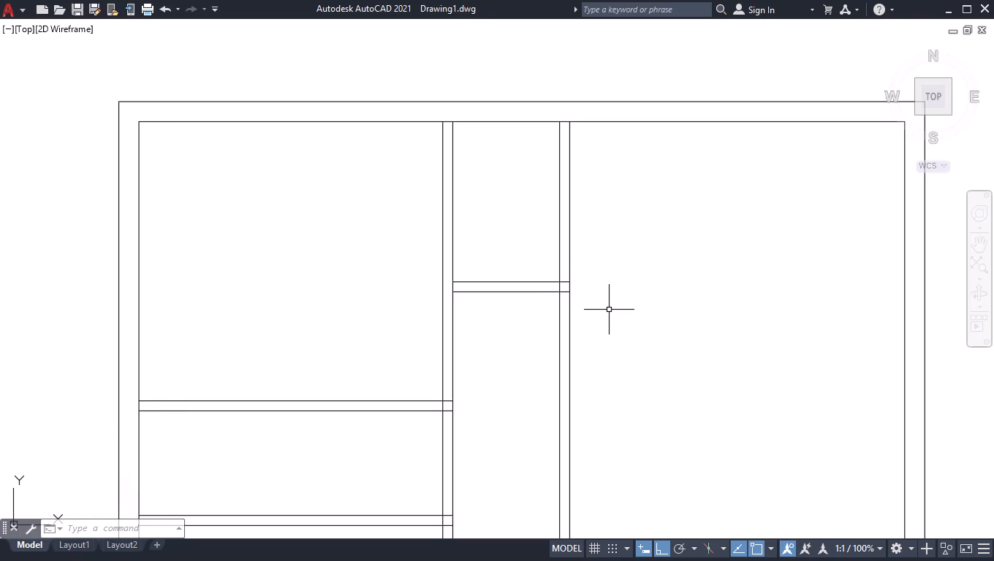
Offset the top inner wall line of the room east of the second vertical partition 10'5.5" down.
scroll(558, 349, down, 1)
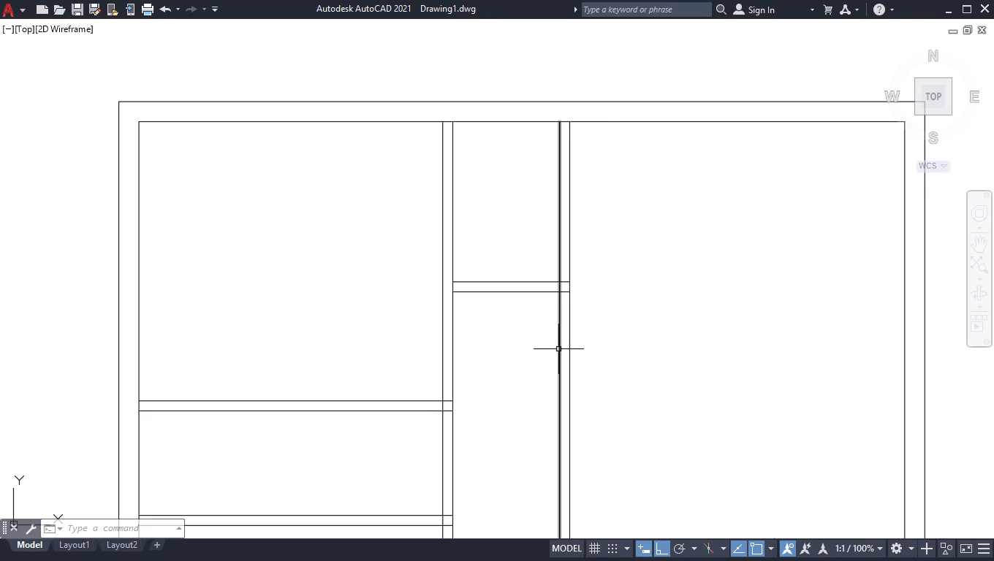
scroll(654, 298, down, 1)
scroll(650, 424, up, 2)
scroll(649, 427, down, 1)
text(OFF)
key(Return)
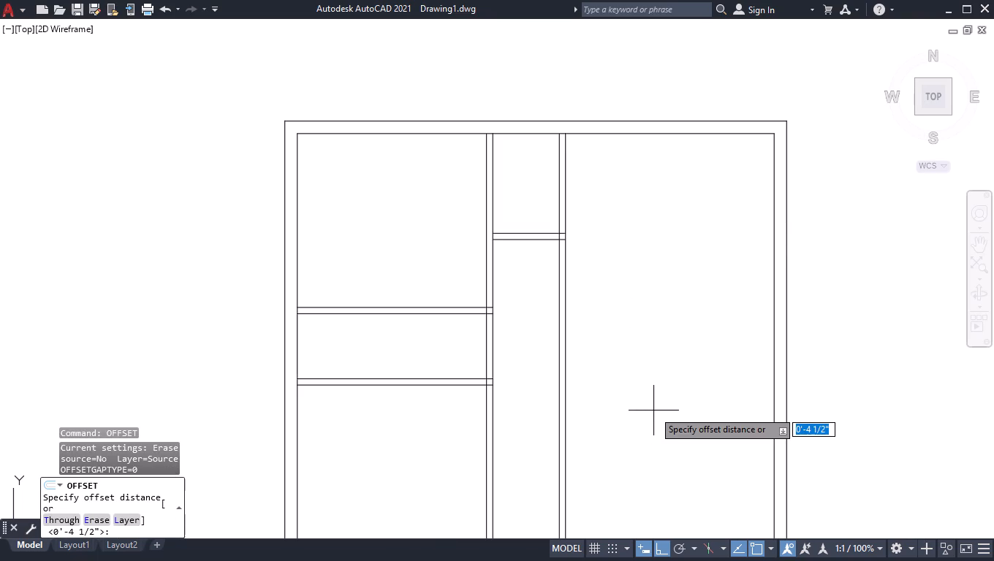
text(10')
text(5.5)
key(Return)
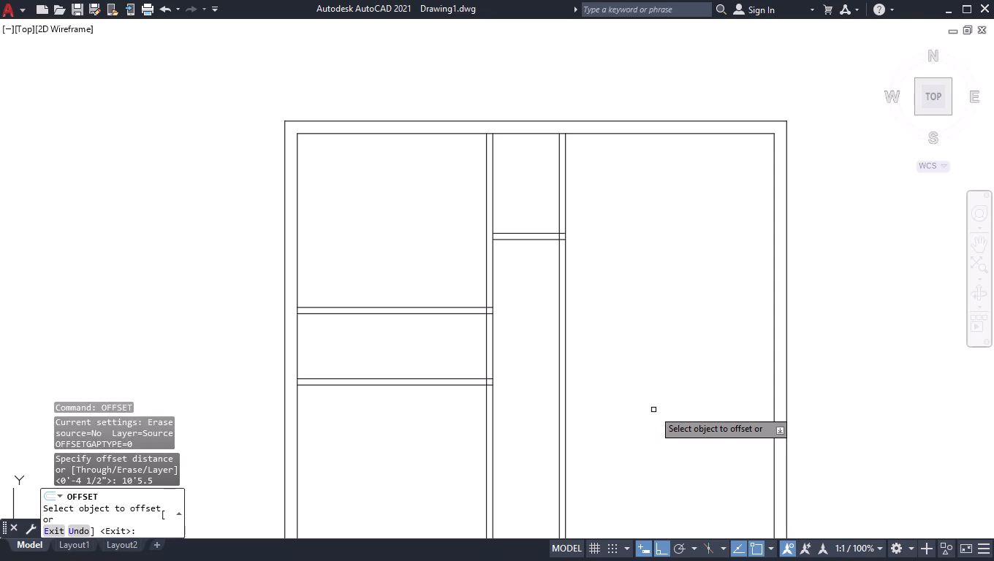
click(637, 133)
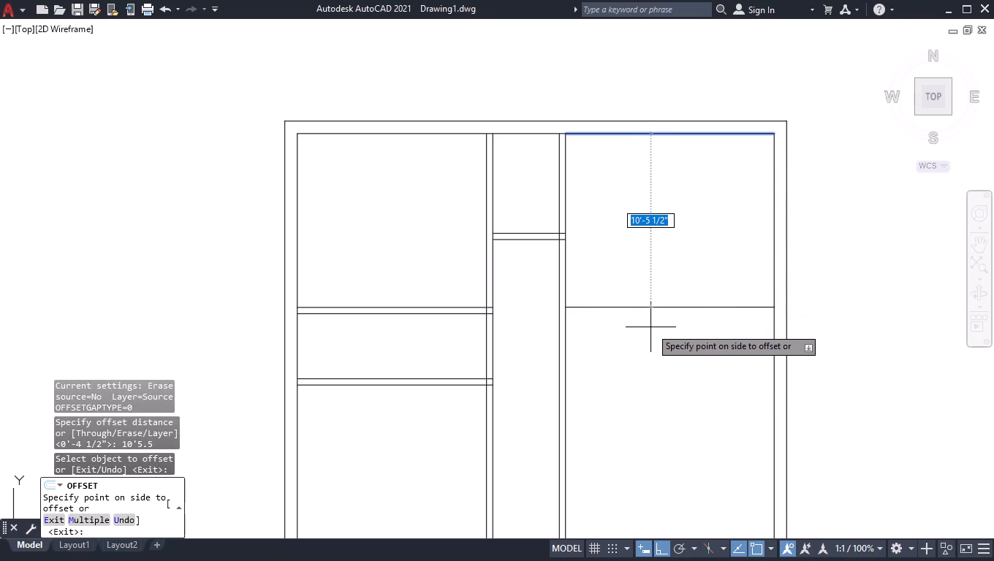
click(650, 327)
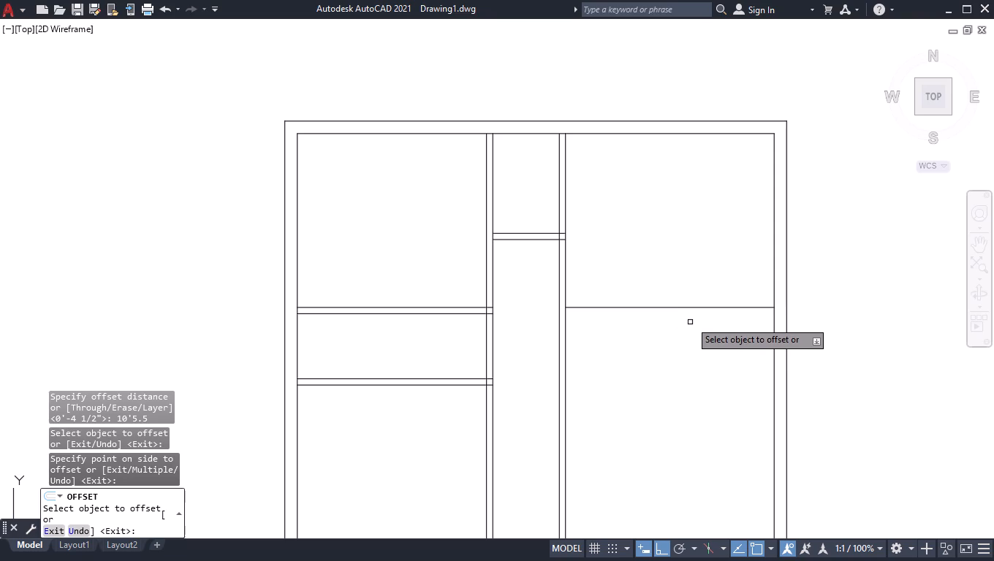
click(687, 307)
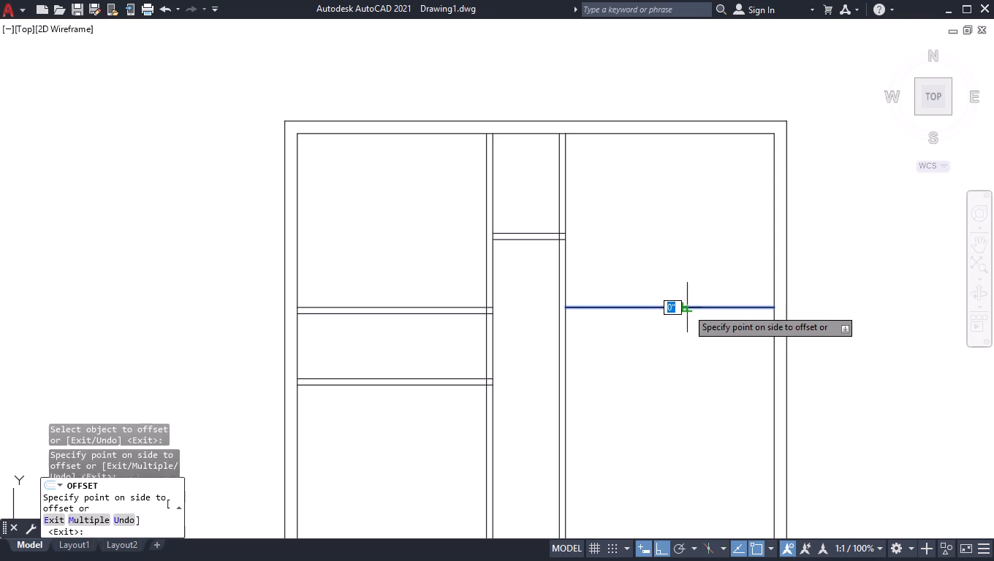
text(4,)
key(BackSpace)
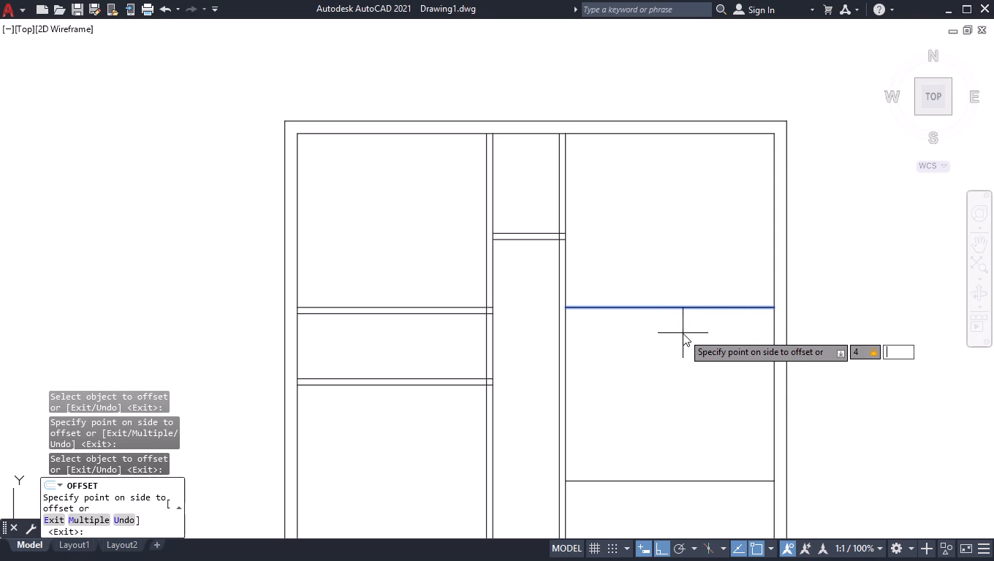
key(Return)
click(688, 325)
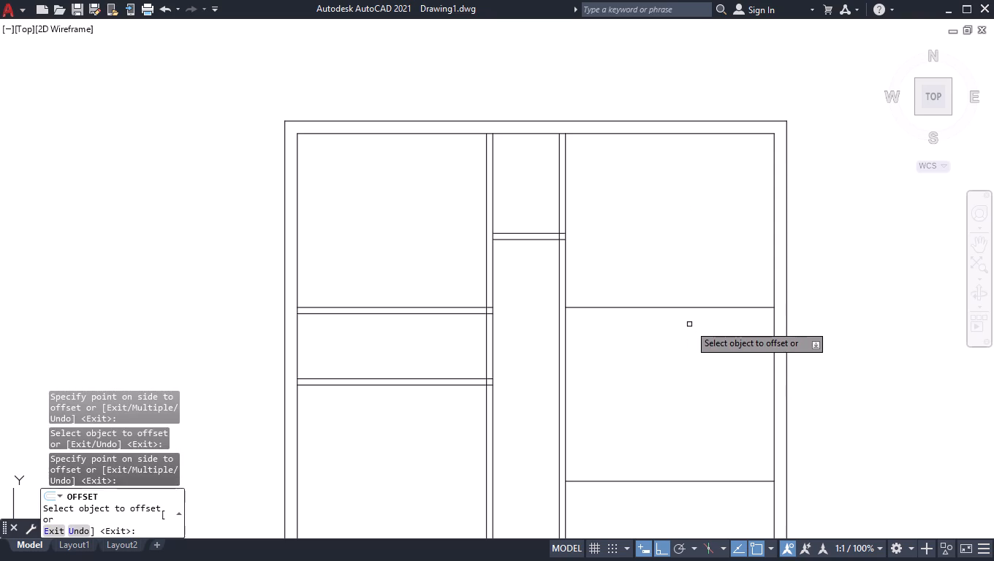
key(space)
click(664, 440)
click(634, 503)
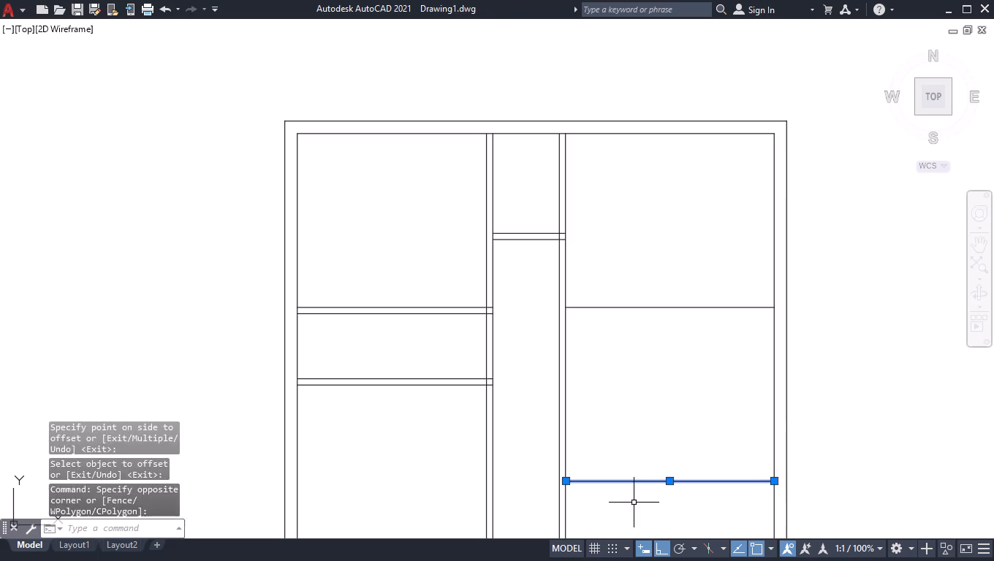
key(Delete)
Offset the new horizontal line across the east room 4.5" down as a partition, and finish Offset.
text(OFF)
key(Return)
text(4.5)
key(Return)
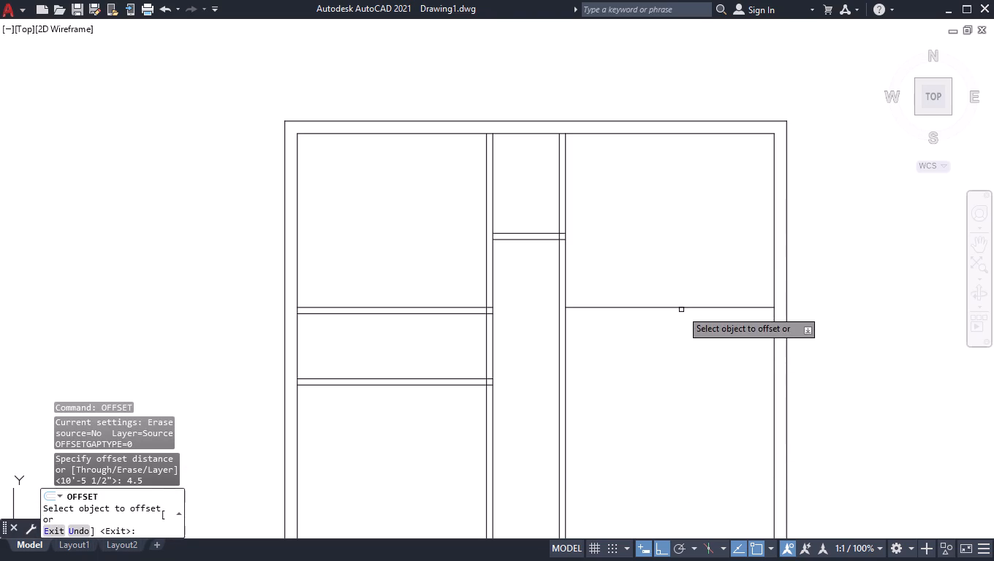
click(681, 308)
click(679, 332)
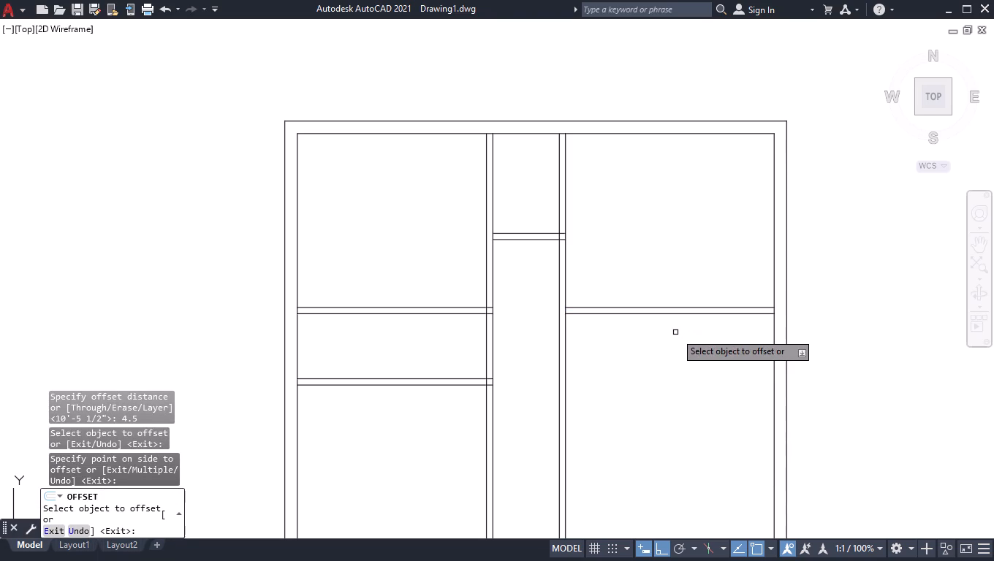
key(Return)
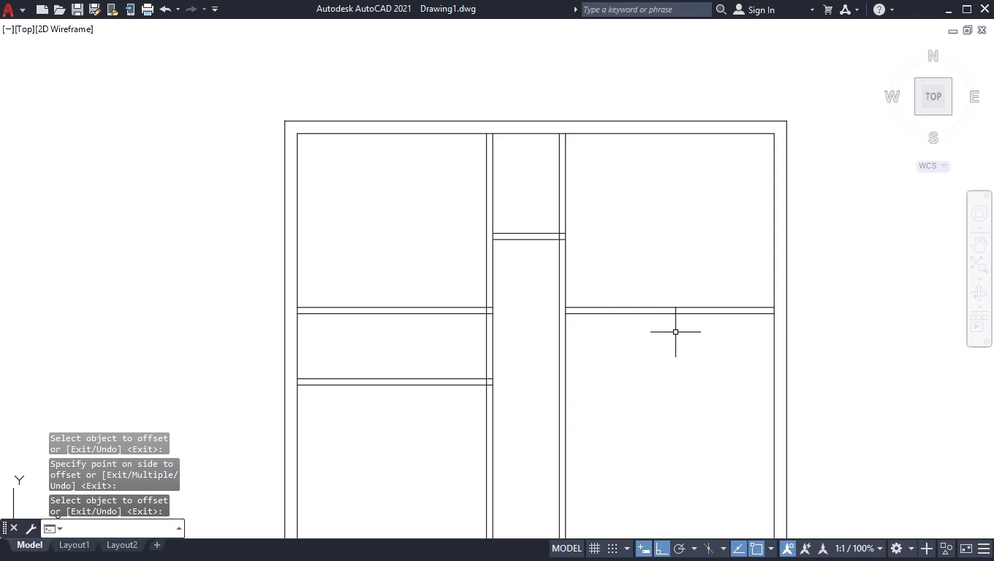
Extend the east room's partition lines to the second vertical partition's left line and the lower west partition lines to the outer west wall.
text(EX)
key(Return)
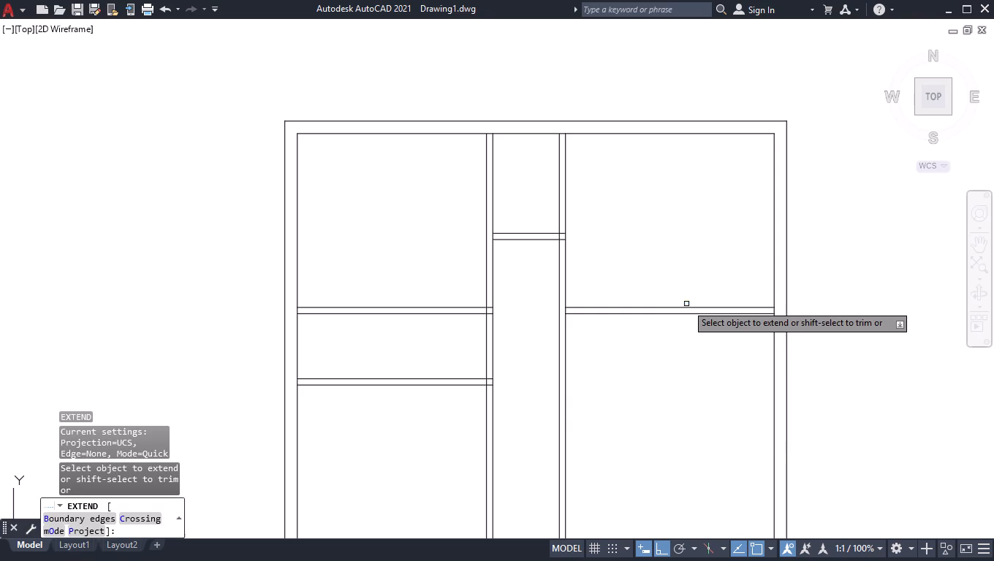
drag(686, 300, 691, 286)
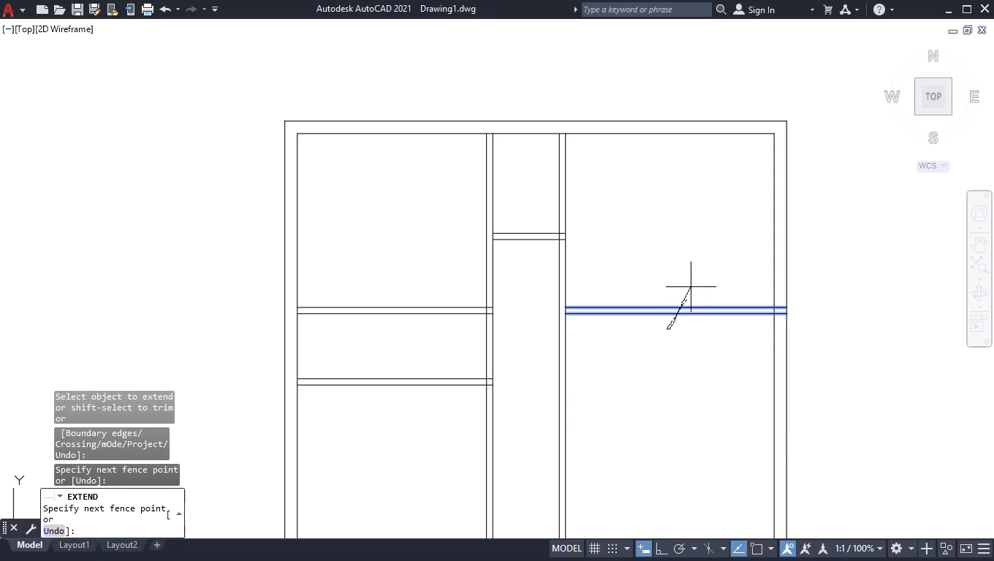
drag(691, 286, 692, 286)
key(space)
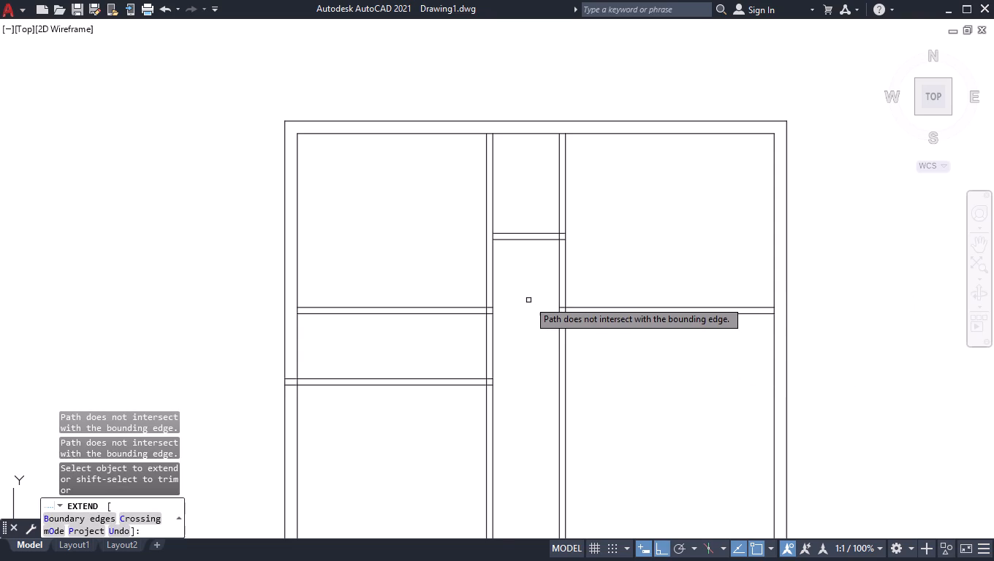
scroll(528, 299, down, 2)
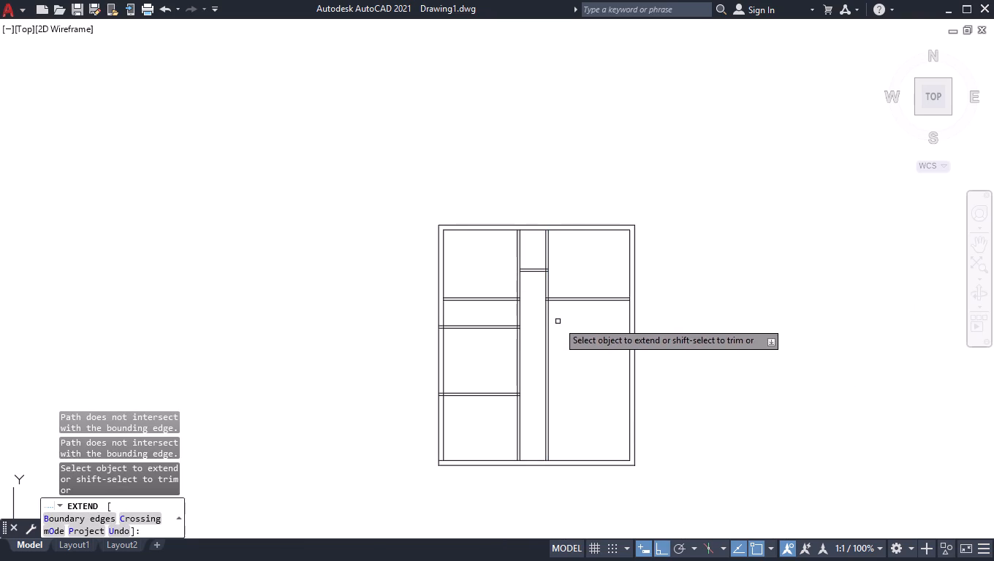
key(space)
Trim the second vertical partition's two lines below the east room's horizontal partition, and finish Trim.
key(t)
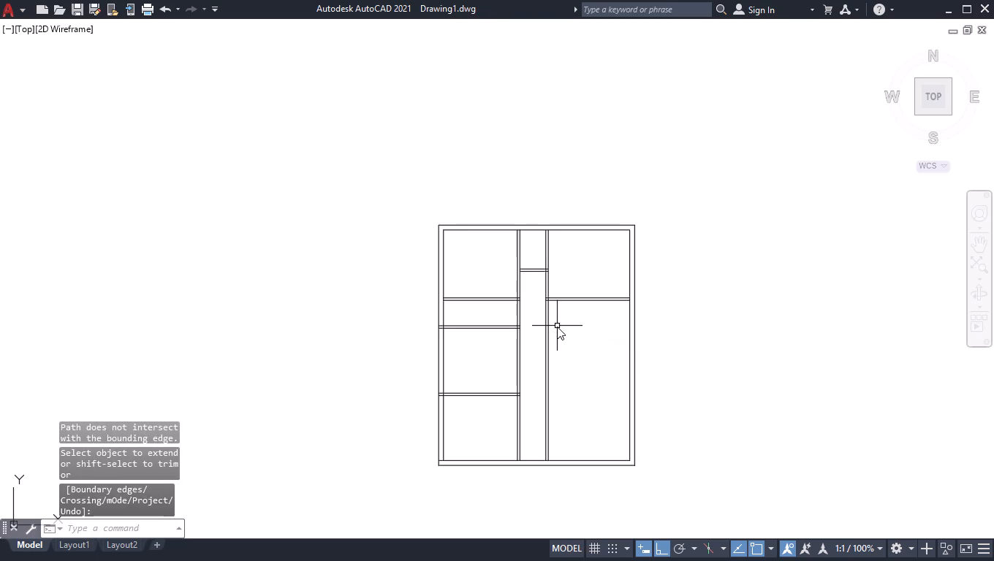
key(r)
key(Return)
click(566, 325)
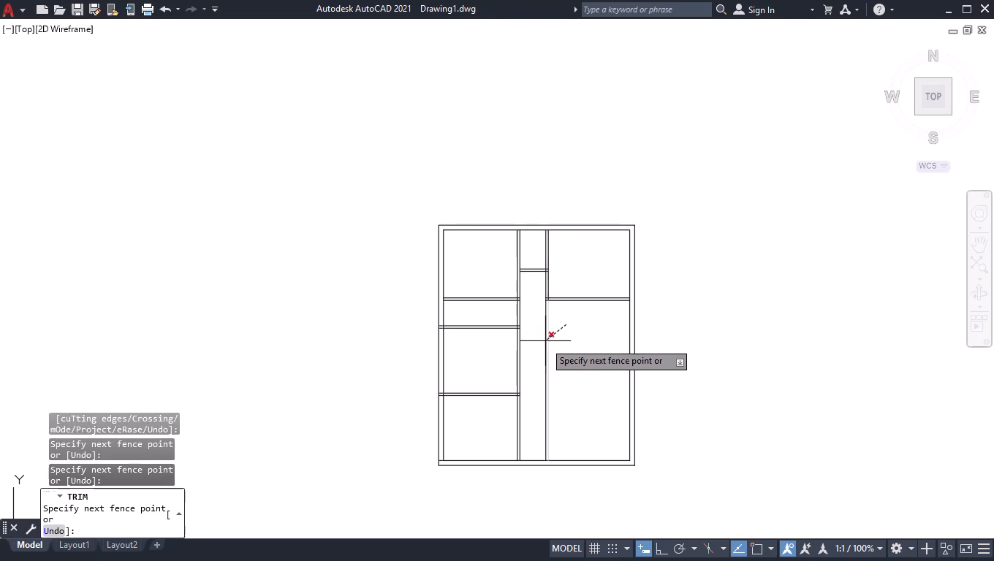
click(539, 350)
key(space)
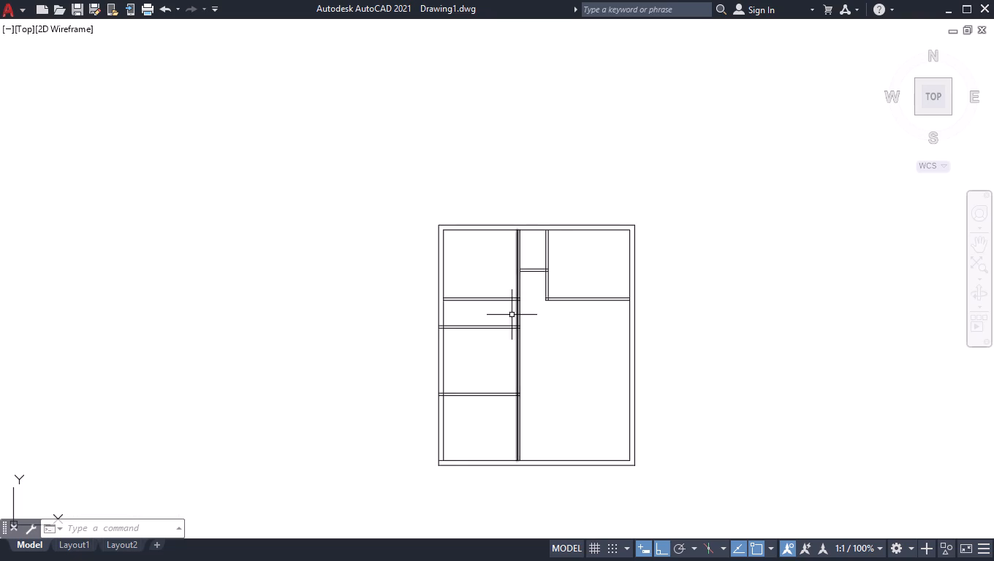
Turn off the Clean Screen display.
scroll(515, 316, up, 1)
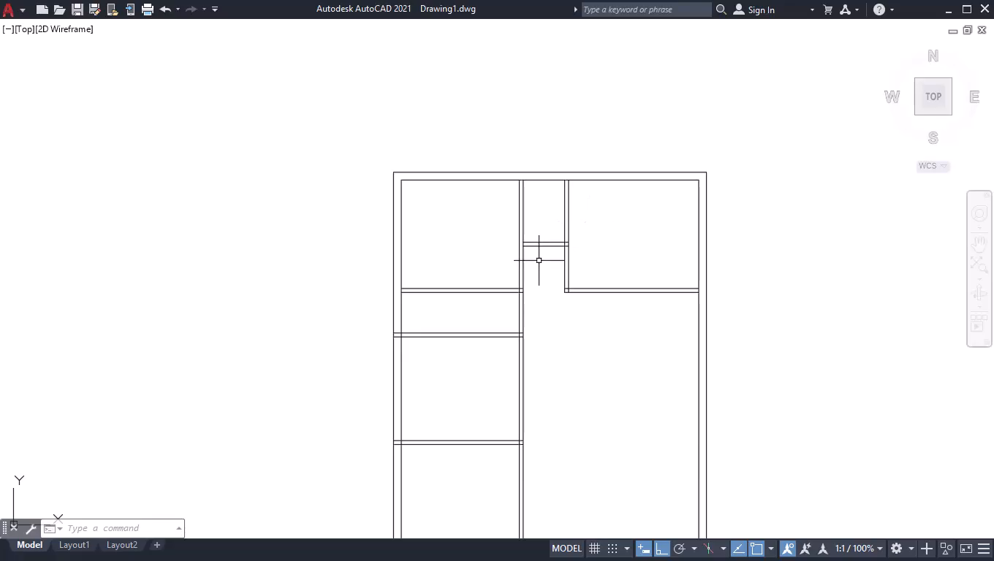
scroll(572, 240, up, 4)
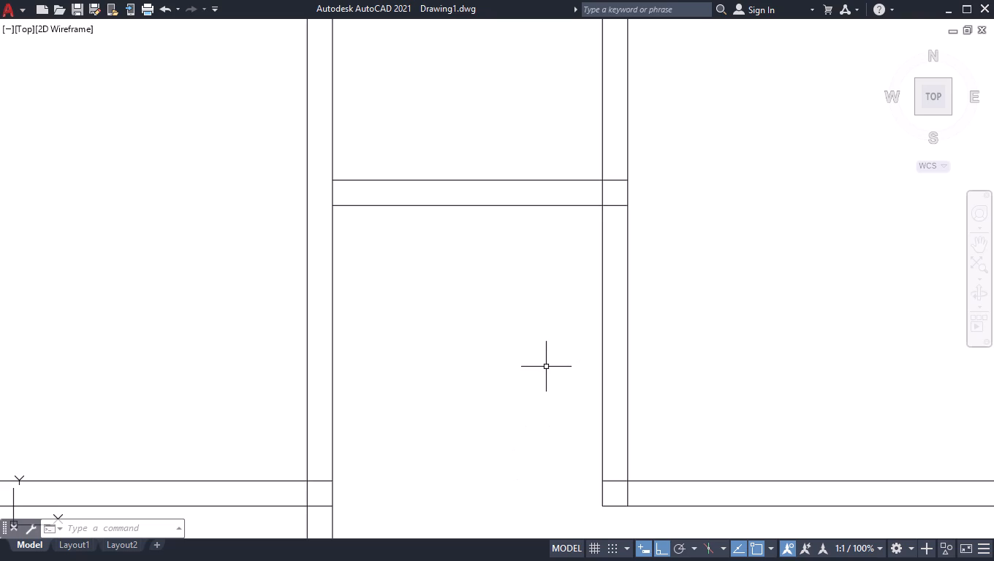
key(ctrl+0)
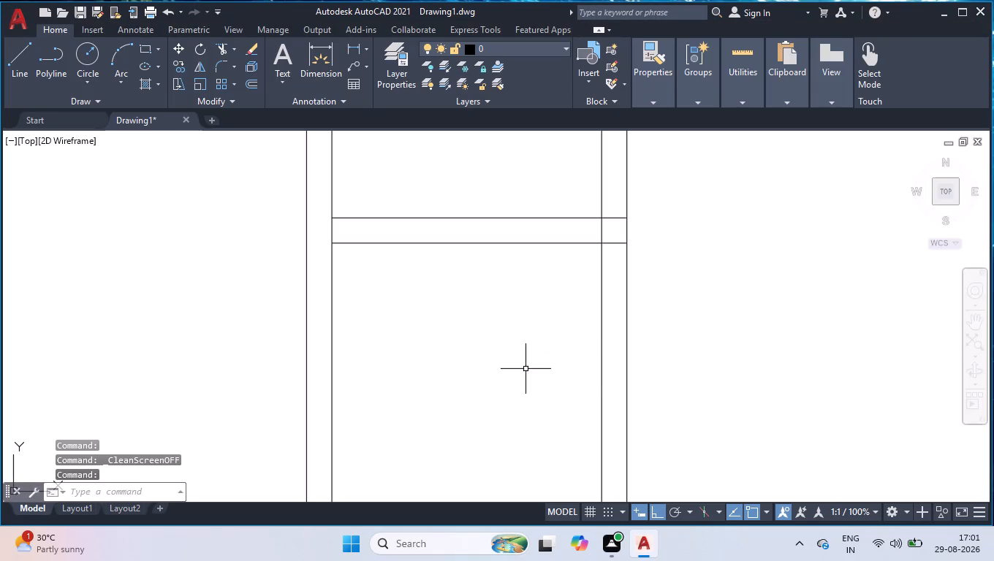
Draw a line across the short horizontal partition between the vertical partitions, at the second vertical partition's left line, from lower to upper edge.
scroll(602, 365, down, 3)
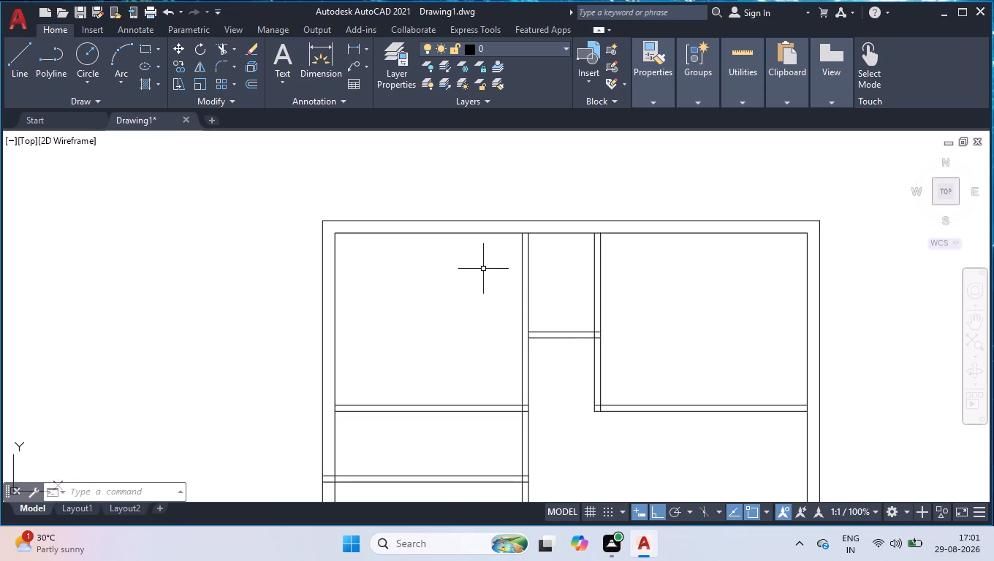
scroll(593, 343, up, 3)
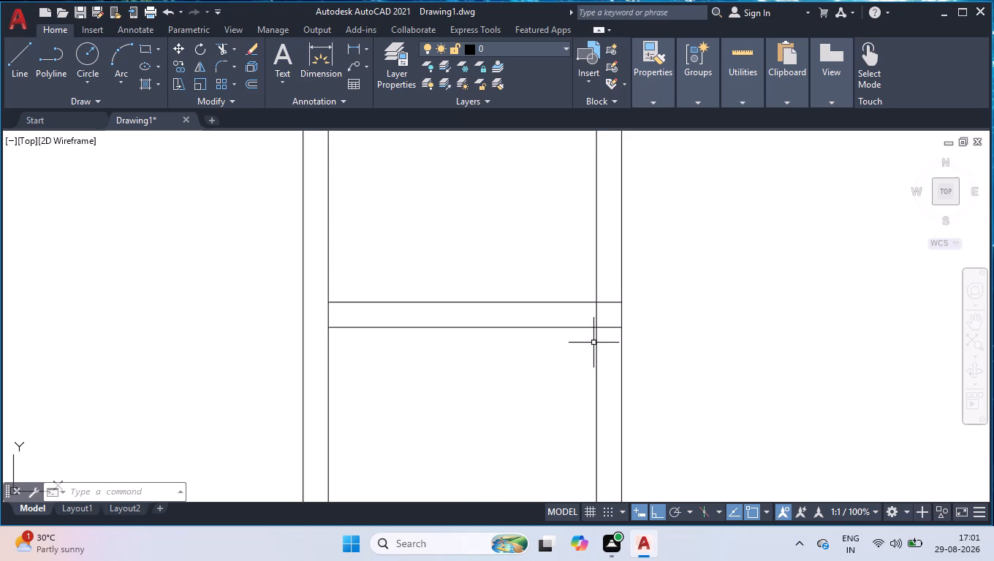
key(l)
key(Return)
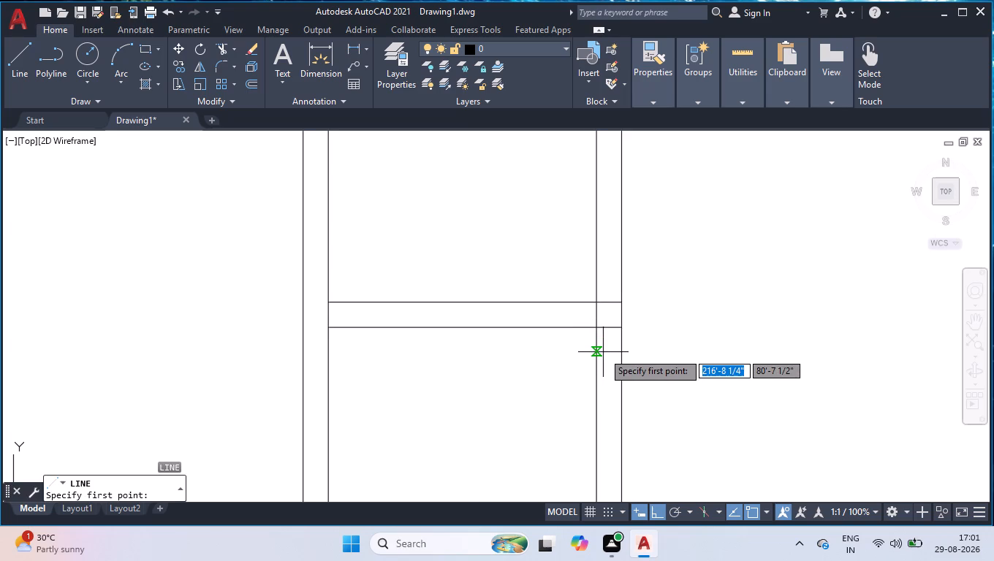
click(597, 327)
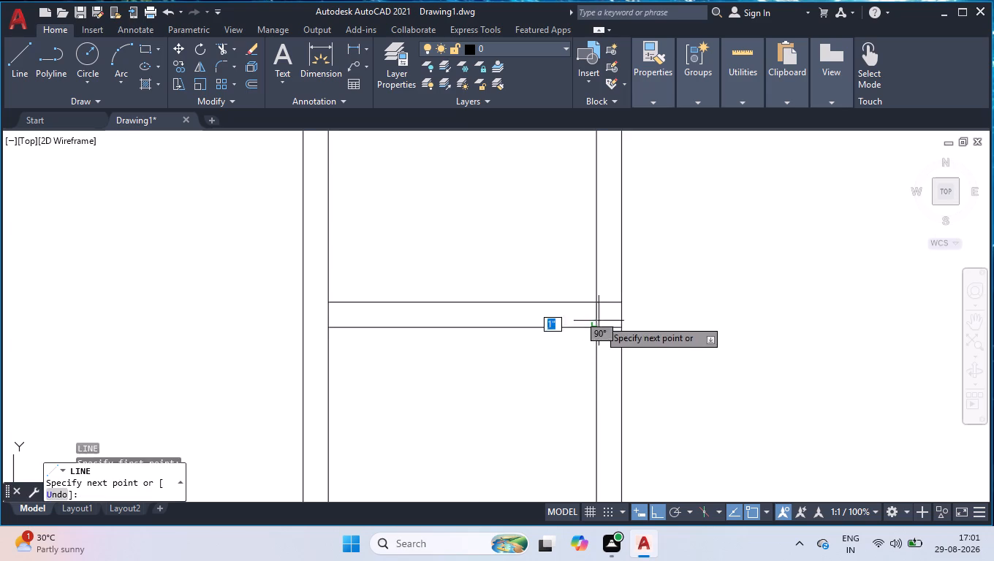
click(593, 300)
key(space)
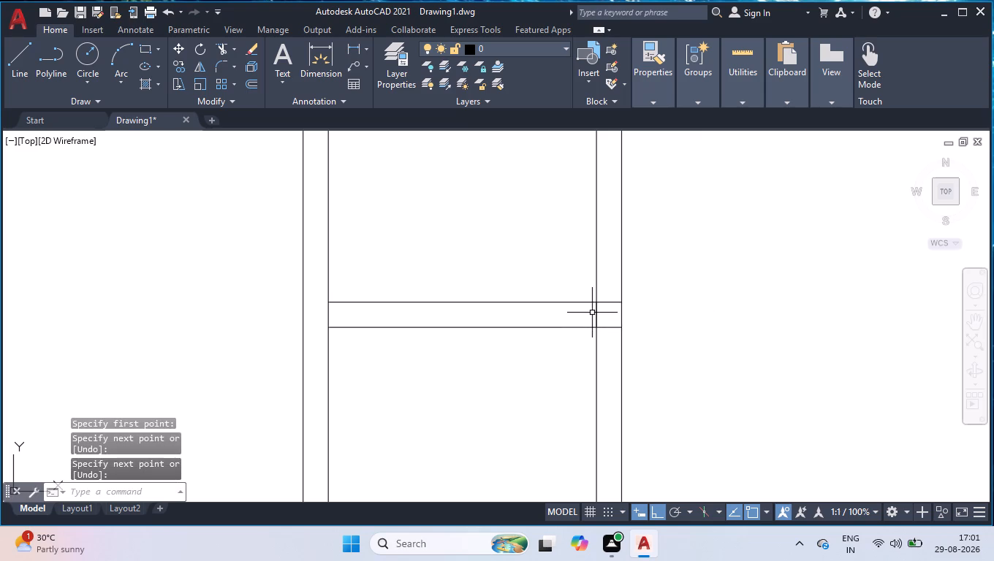
Move the short line across the partition 6" to the left, and deselect it.
click(596, 316)
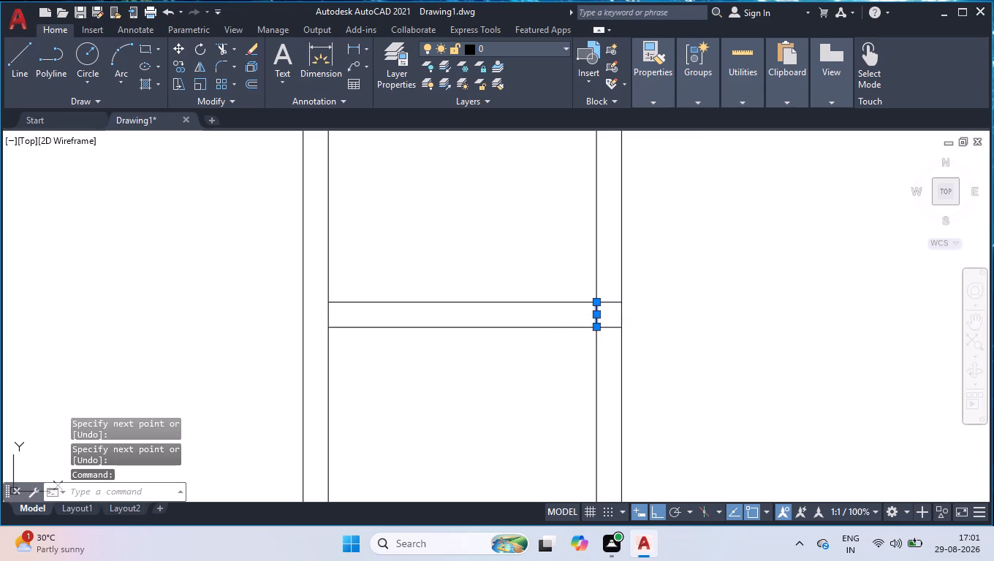
click(599, 313)
key(6)
key(Return)
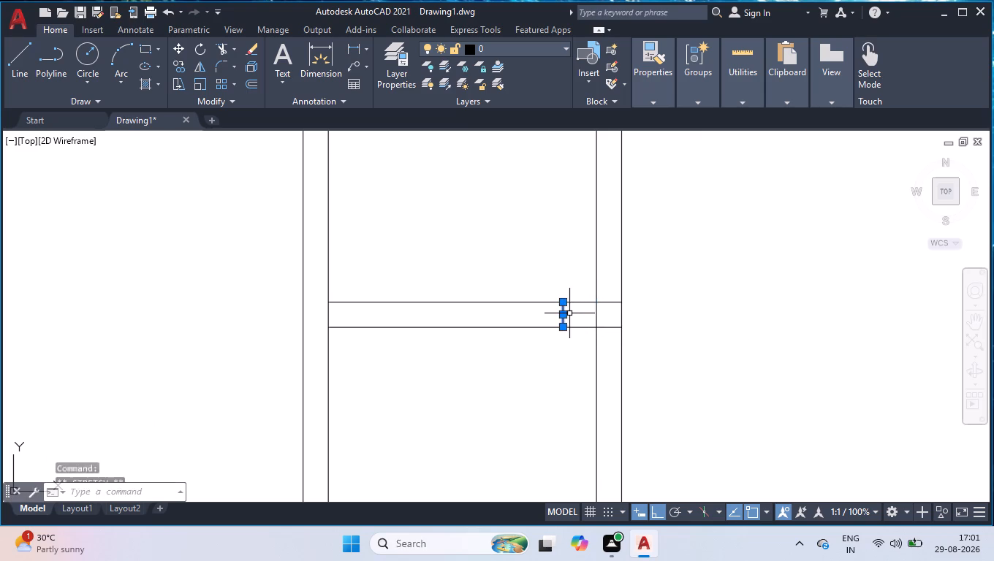
shift+click(575, 284)
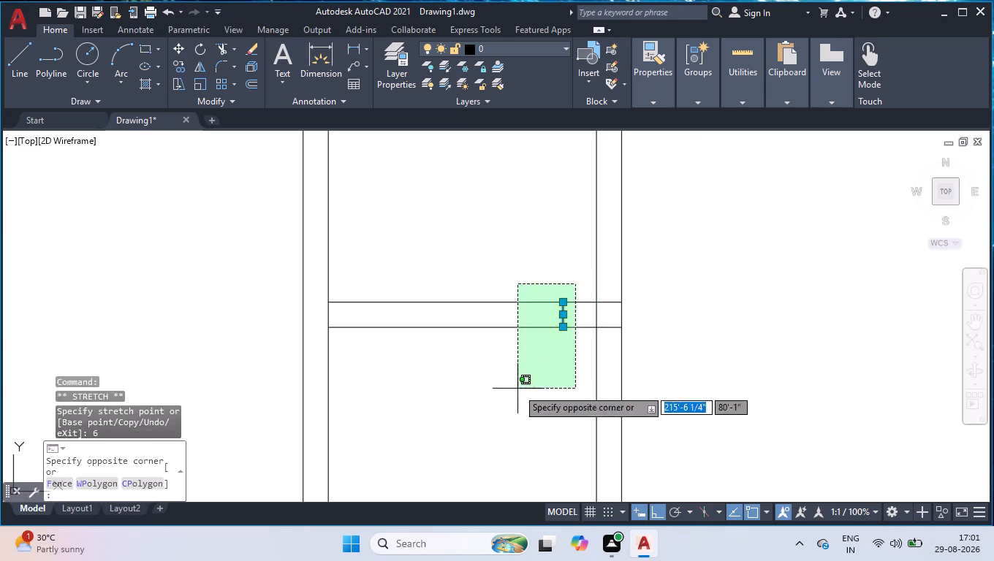
shift+click(517, 389)
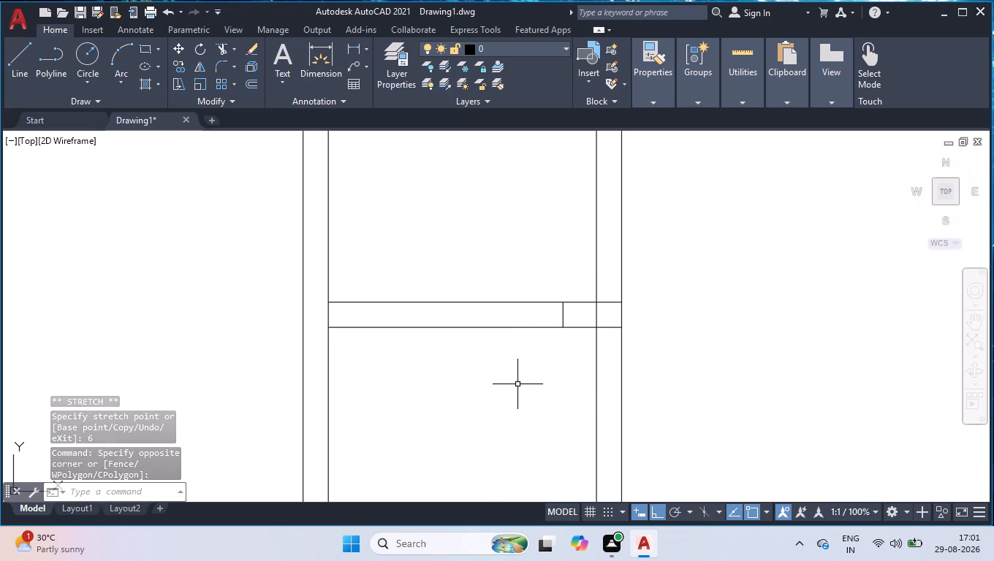
Move the short line across the partition 1.5" back to the right.
scroll(535, 340, up, 2)
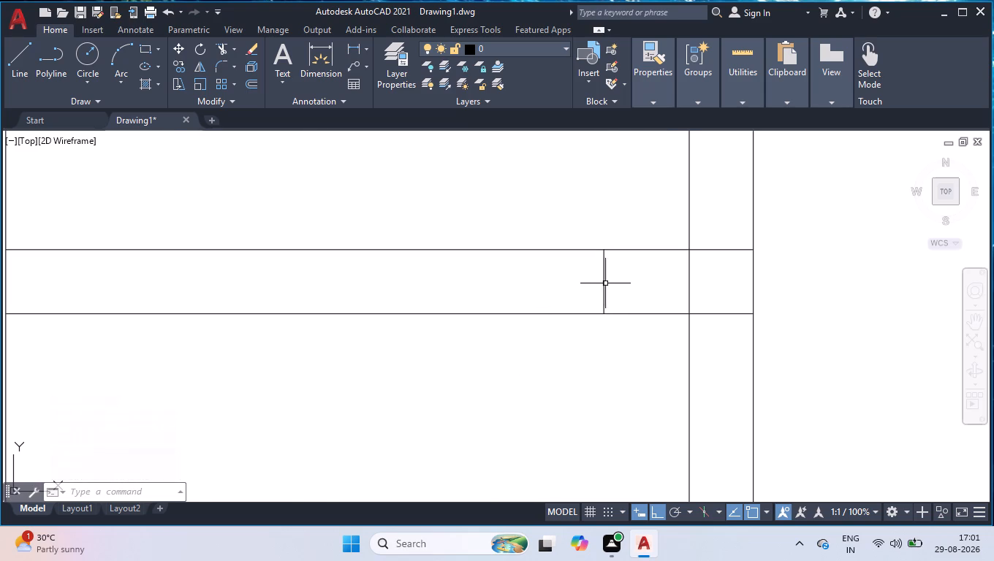
click(604, 283)
click(604, 281)
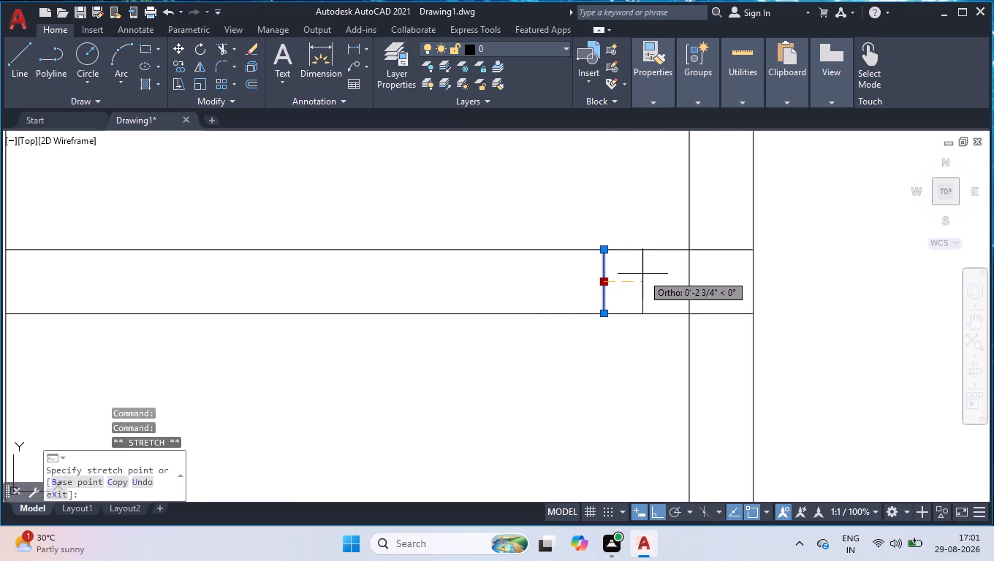
text(1.5)
key(Return)
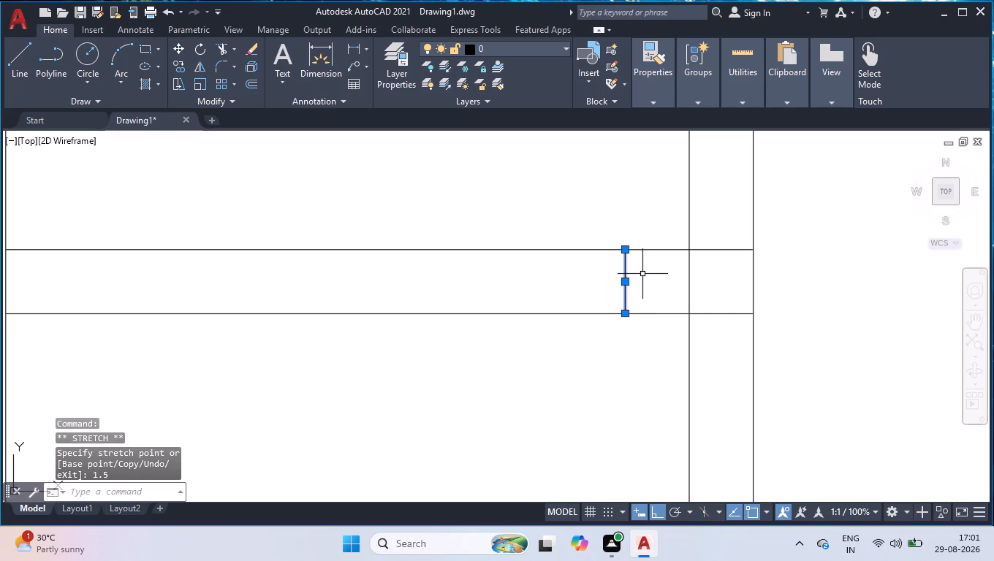
Deselect the short line across the partition.
shift+drag(662, 215, 659, 228)
shift+click(599, 400)
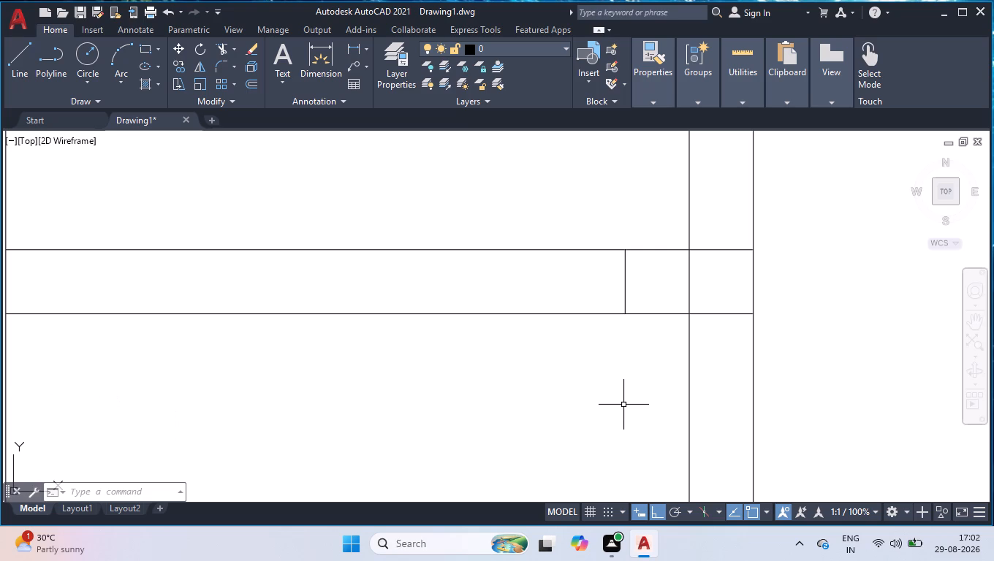
Insert the Door - Imperial block from the architectural tool palette over the short horizontal partition, and close the palettes.
key(ctrl+3)
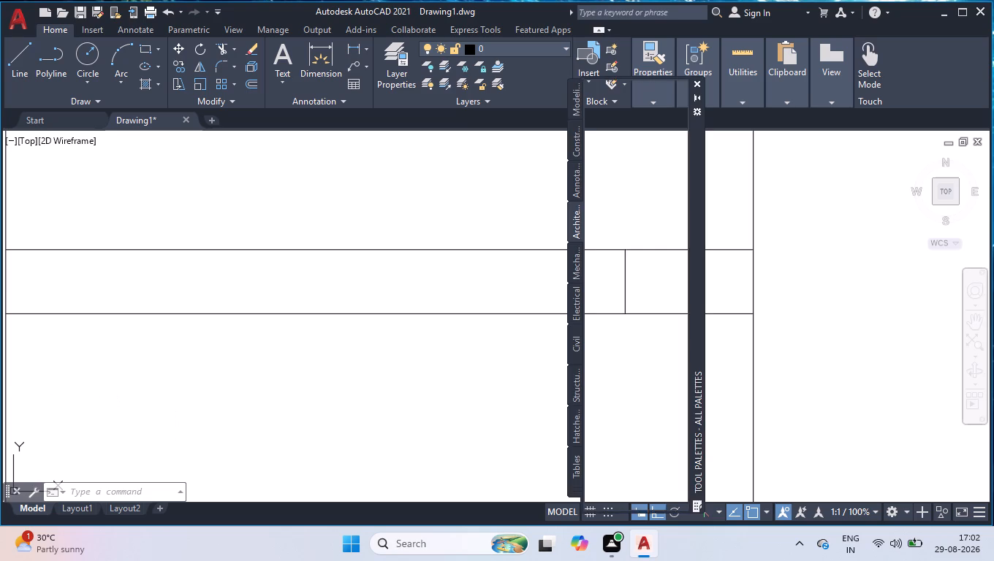
drag(615, 123, 564, 180)
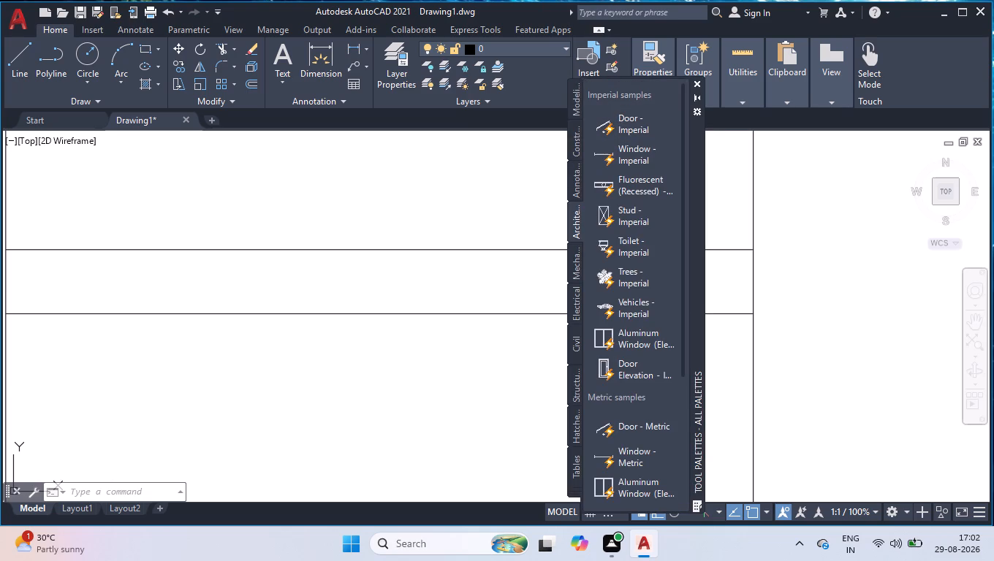
drag(564, 180, 271, 297)
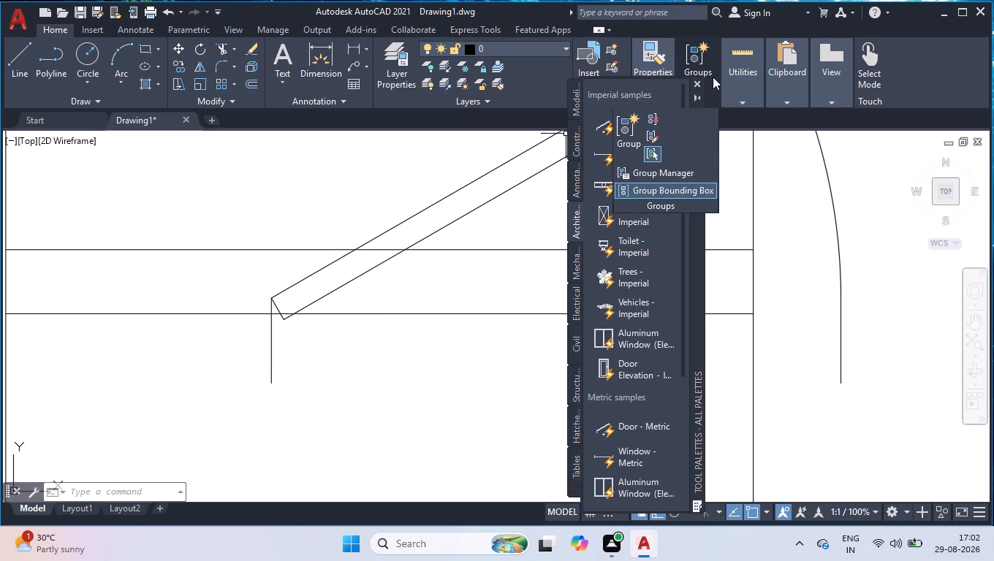
click(697, 85)
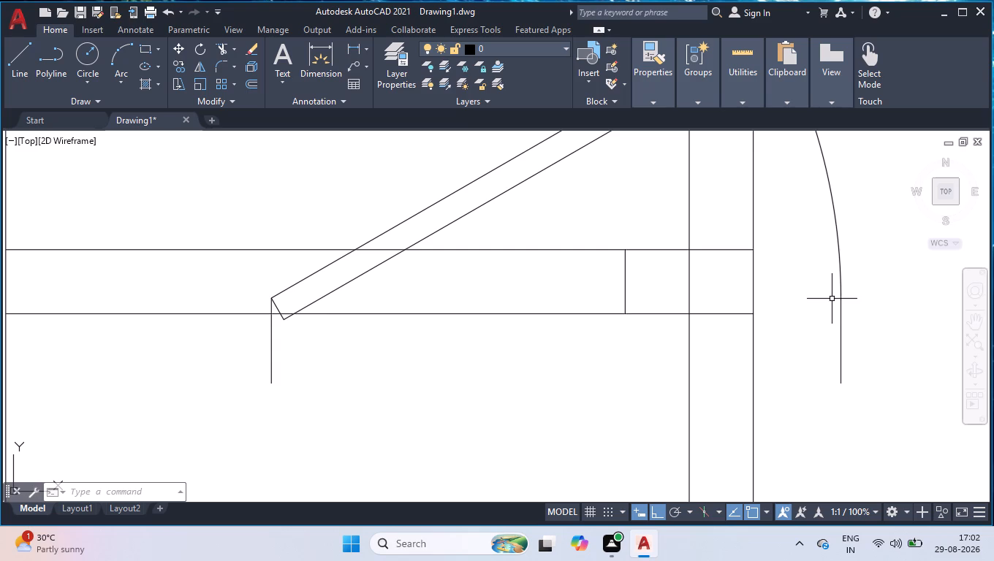
Reduce the inserted door's width to 2'-8" using its size grip.
click(842, 286)
click(839, 298)
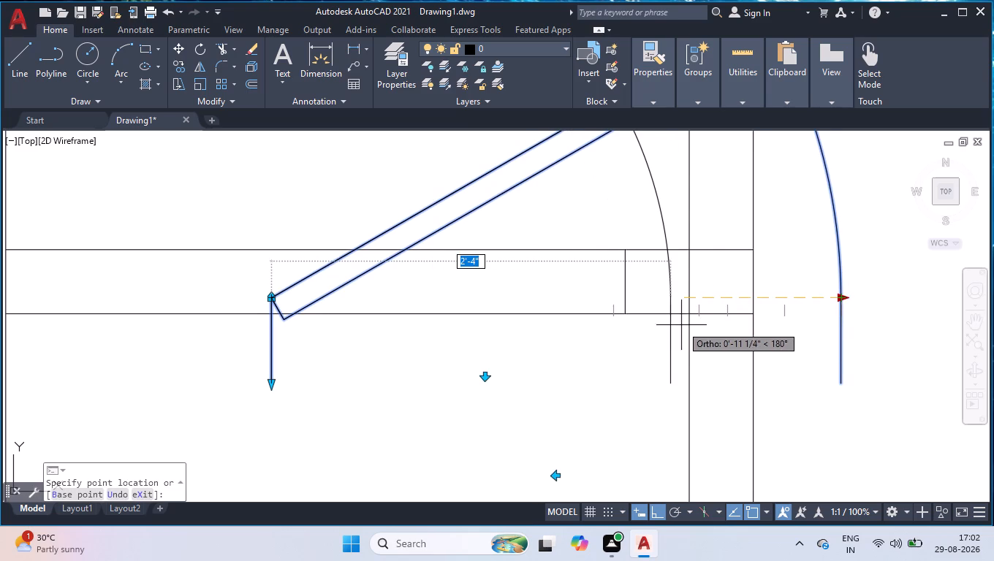
click(726, 327)
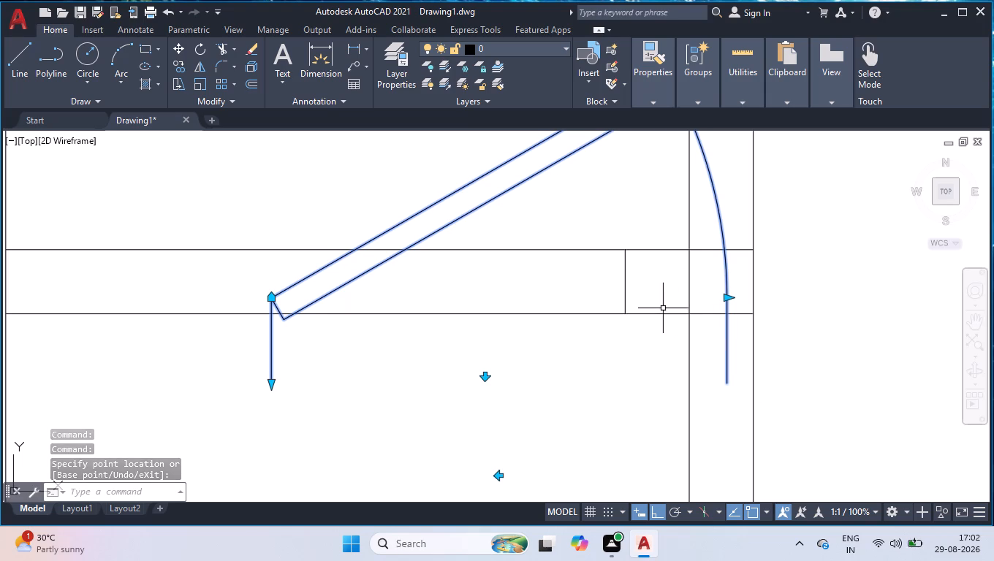
Measure the distances around the door and the short horizontal partition.
text(MEAS)
key(Return)
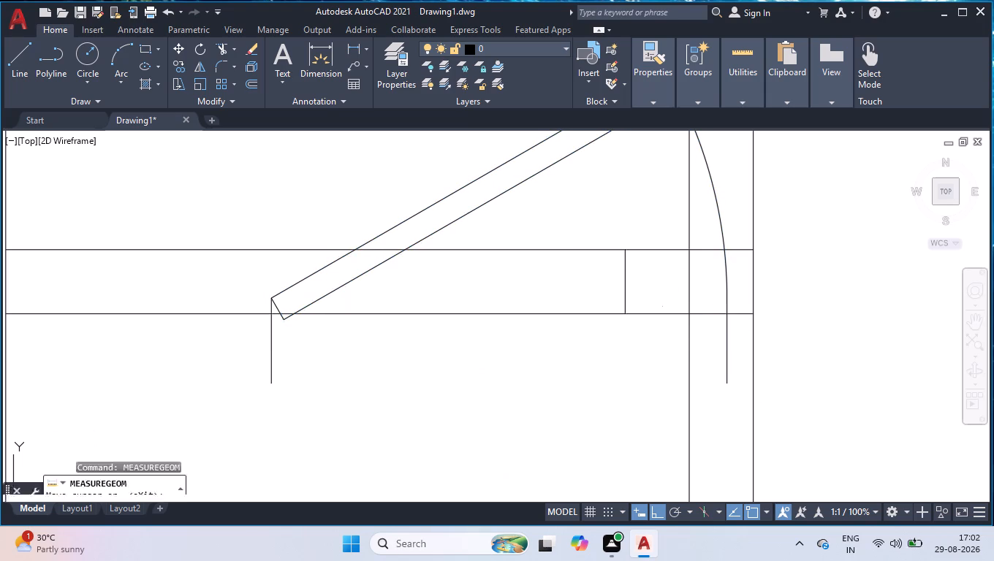
key(Return)
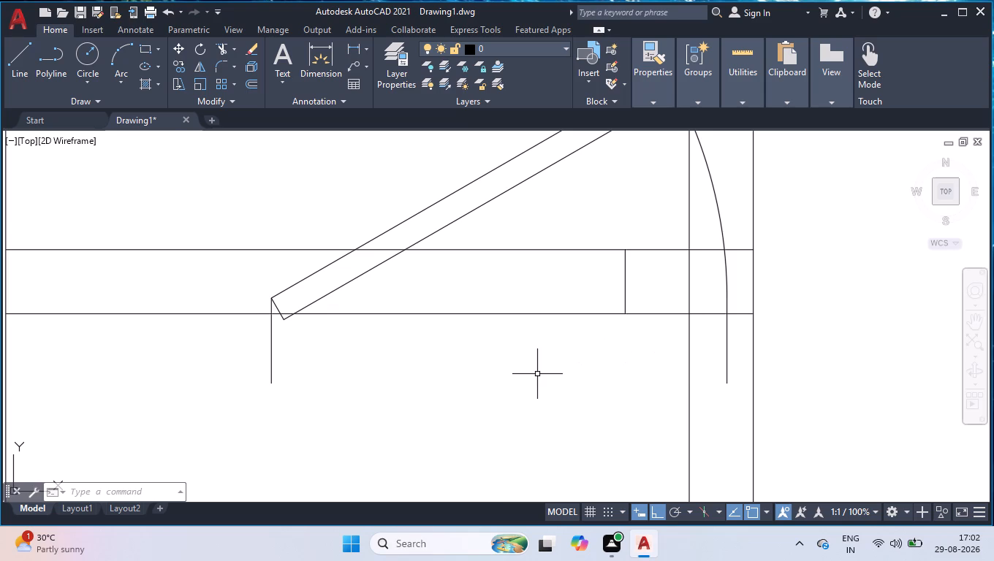
Draw a line across the short horizontal partition at the first vertical partition's right line, from upper to lower edge.
scroll(455, 299, down, 1)
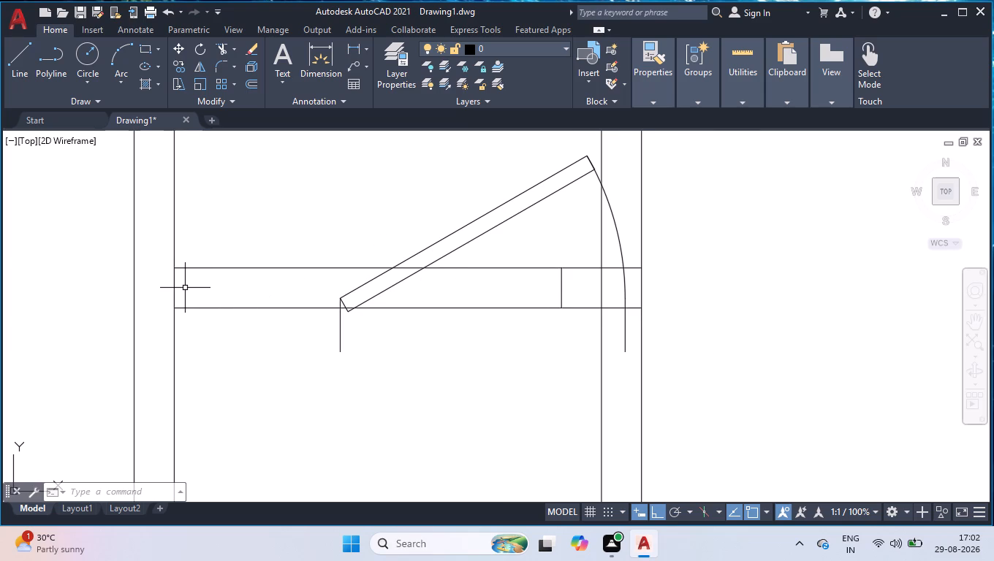
key(l)
key(Return)
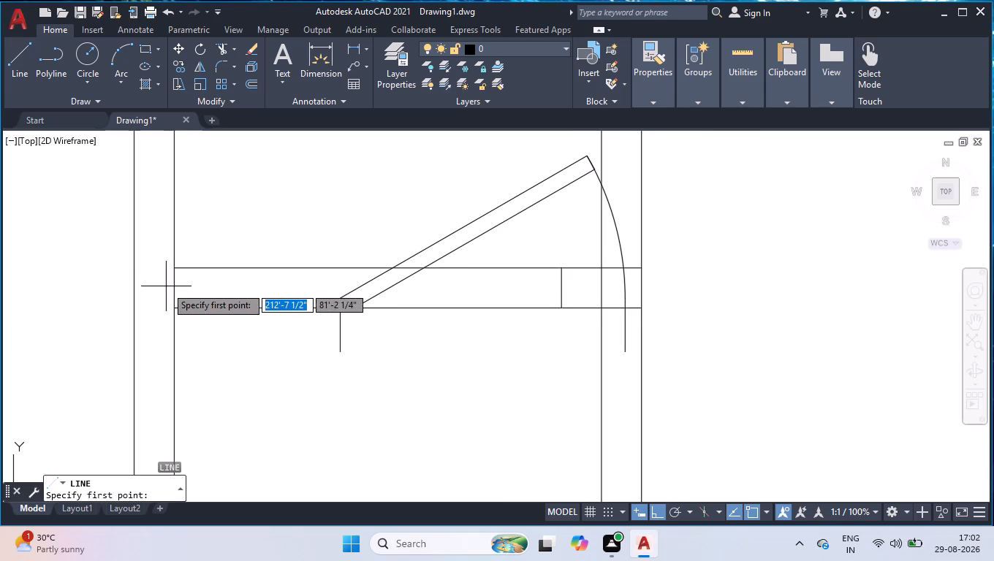
click(172, 269)
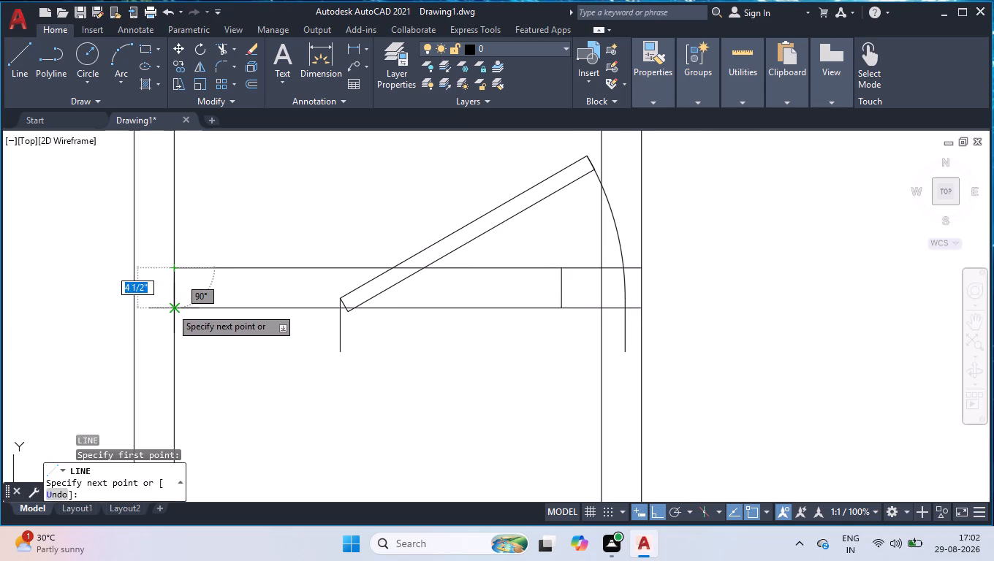
click(178, 305)
key(space)
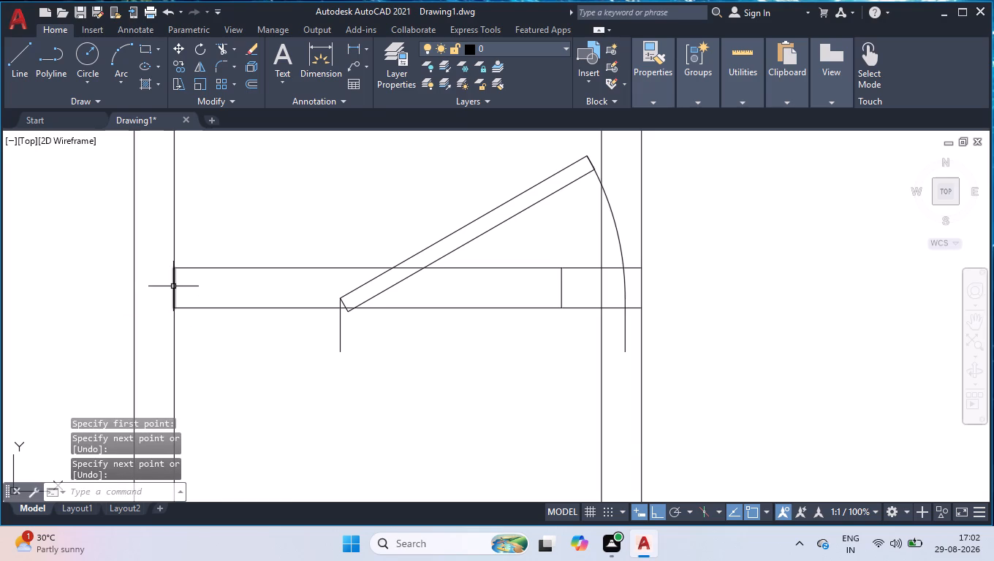
Move the new short line 1' to the right along the partition, and deselect it.
click(173, 286)
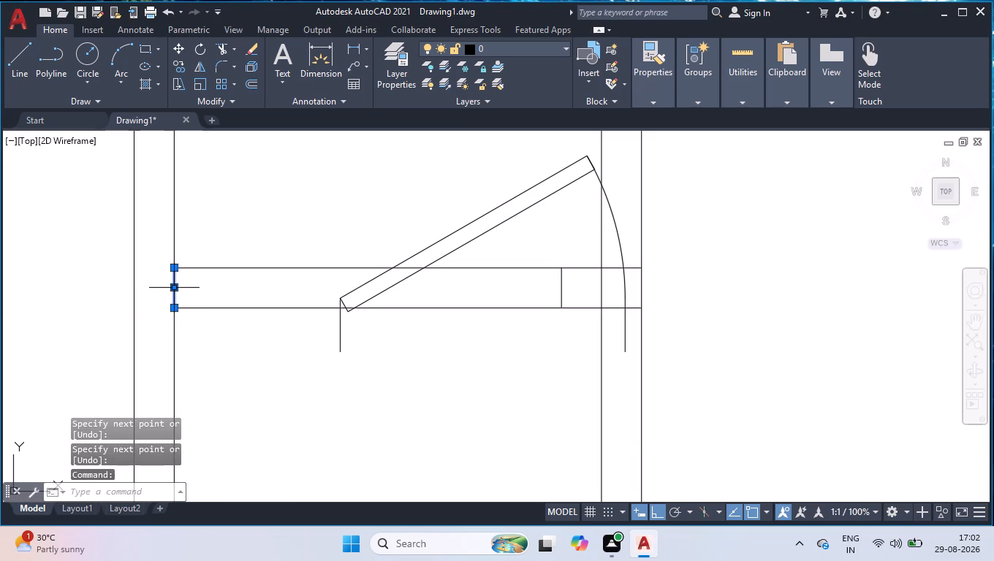
click(173, 286)
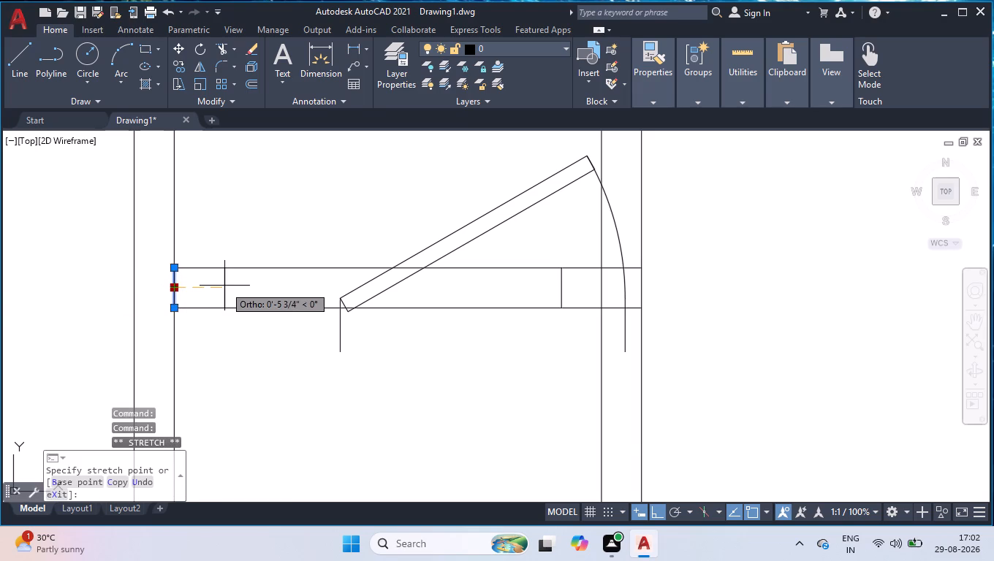
text(1;)
key(BackSpace)
key(apostrophe)
key(Return)
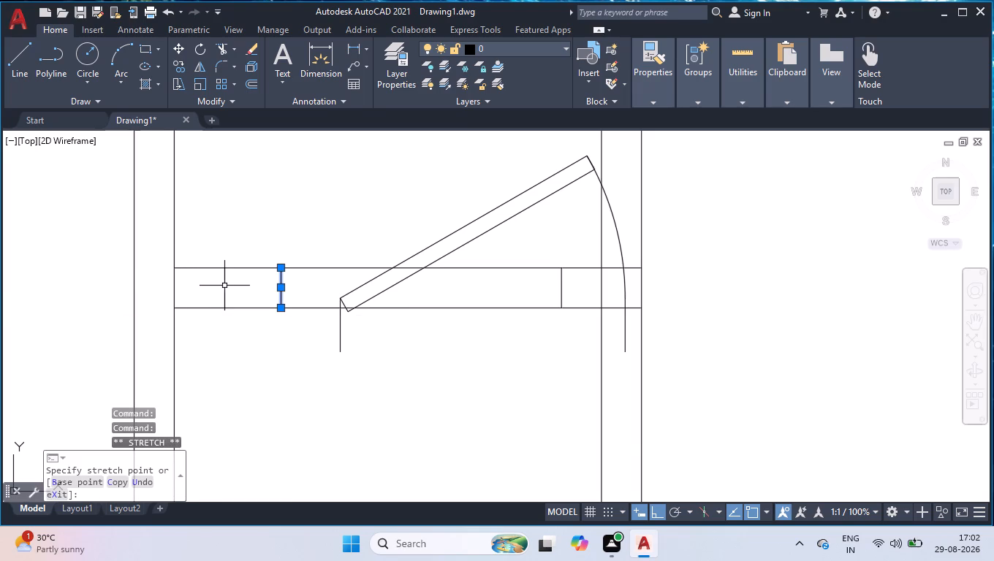
shift+drag(325, 235, 308, 252)
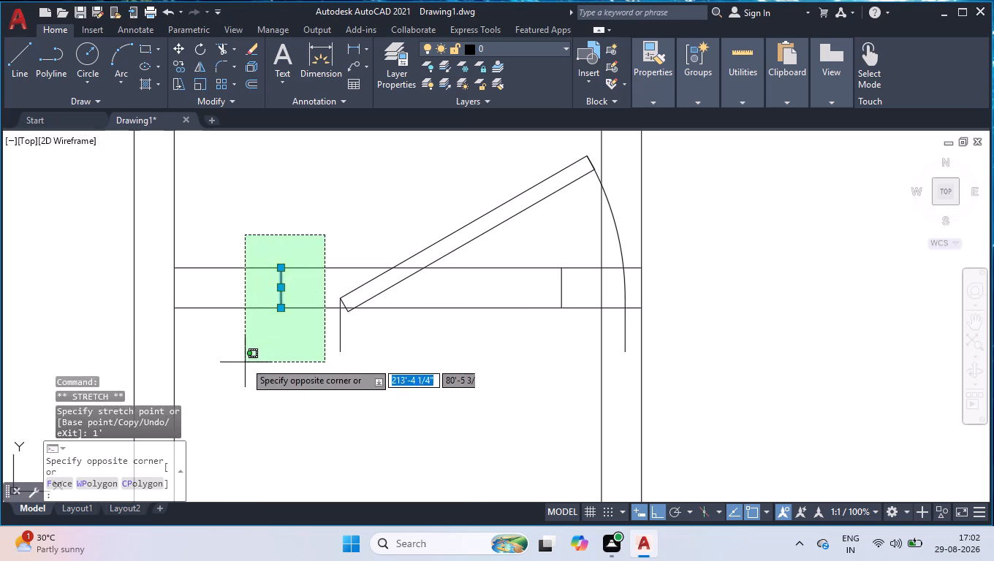
shift+click(245, 362)
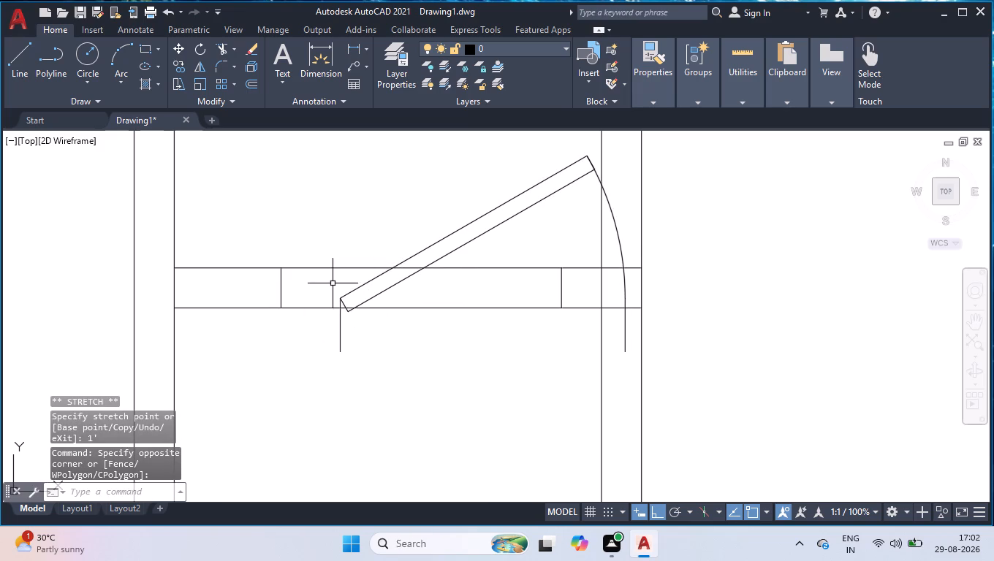
Measure the door leaf's length and thickness.
key(m)
text(EA)
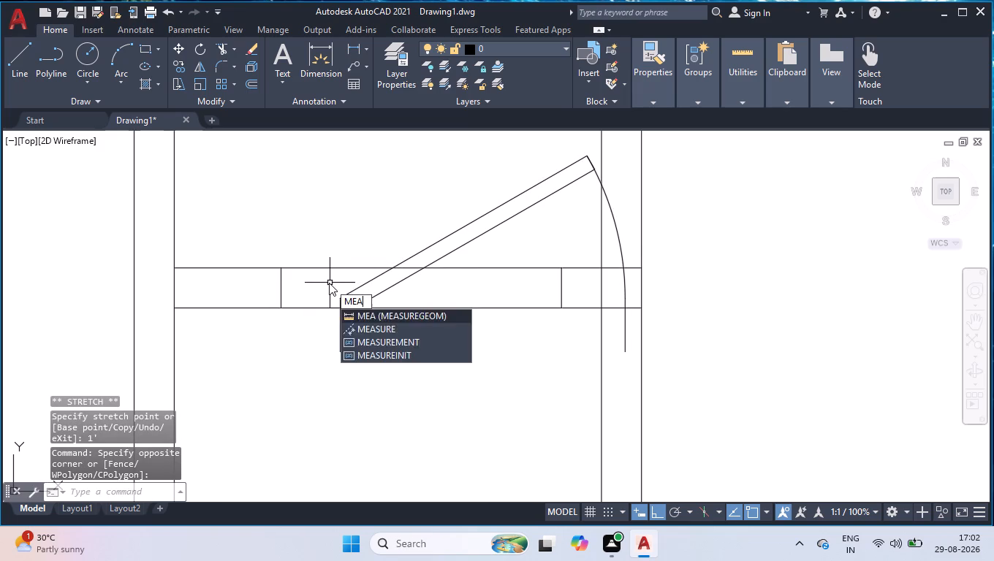
key(Return)
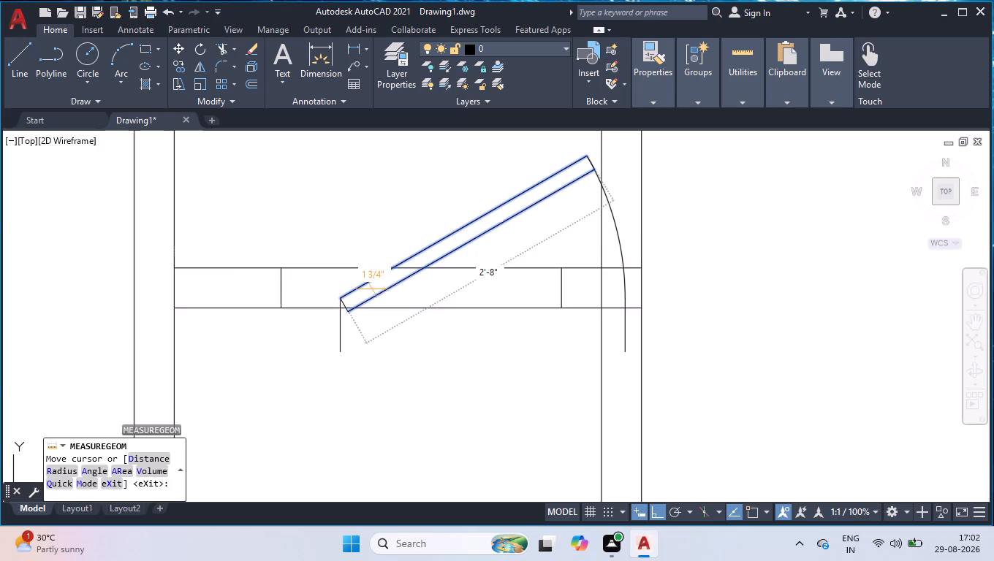
key(space)
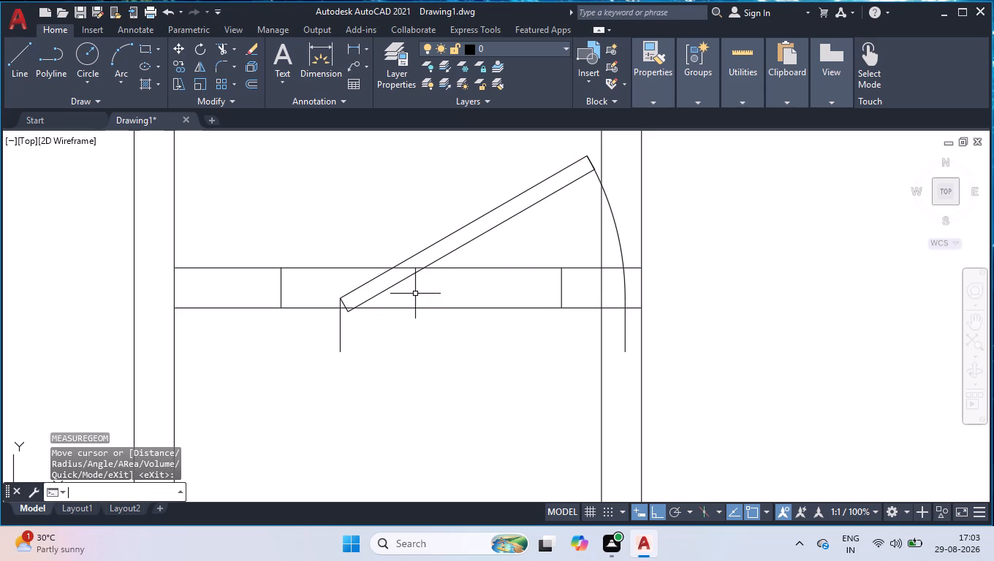
Move the door by its hinge point onto the second vertical partition's right line, just below the short horizontal partition.
click(416, 271)
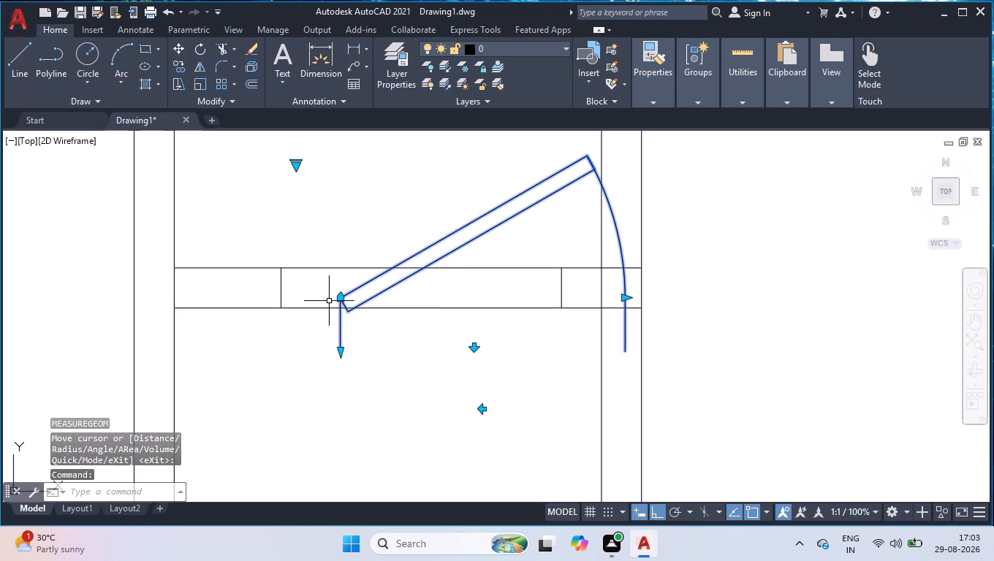
click(342, 299)
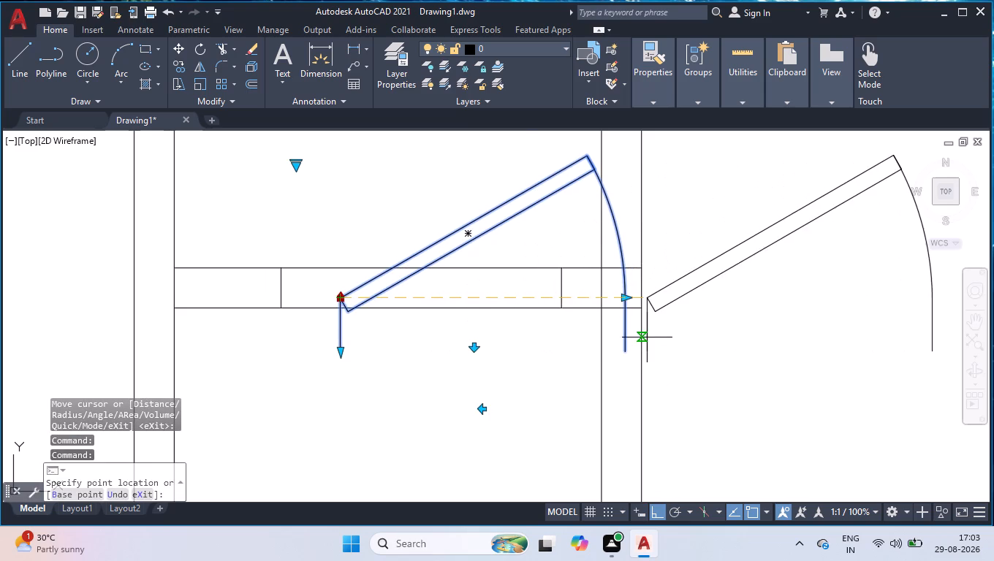
click(647, 337)
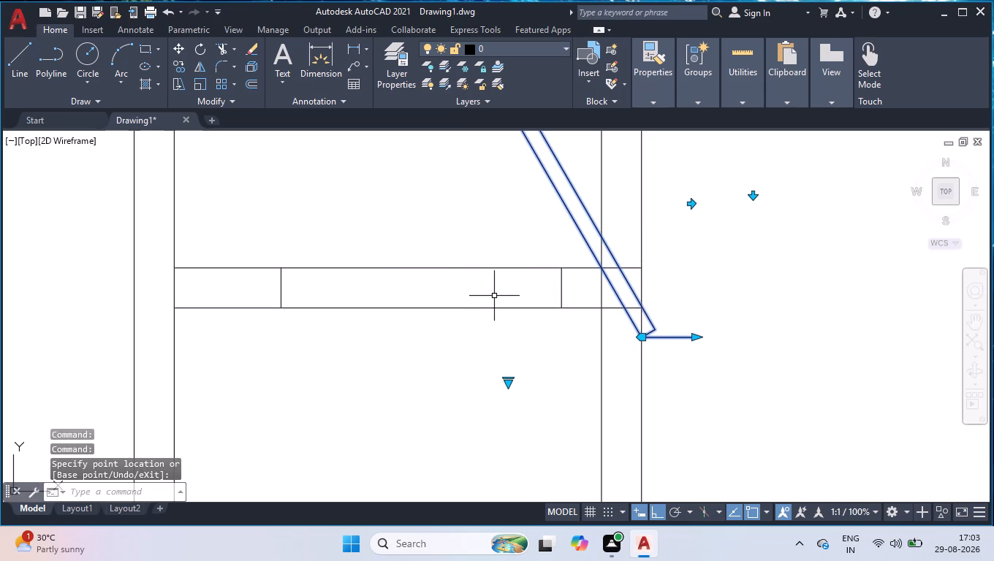
Measure the opening between the two short lines across the horizontal partition.
key(m)
text(EAS)
key(Return)
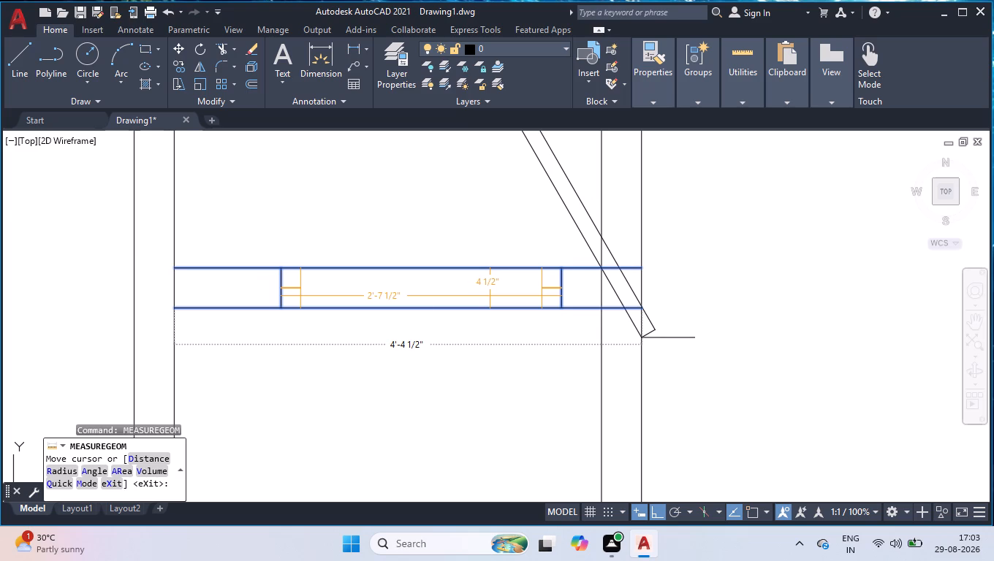
key(space)
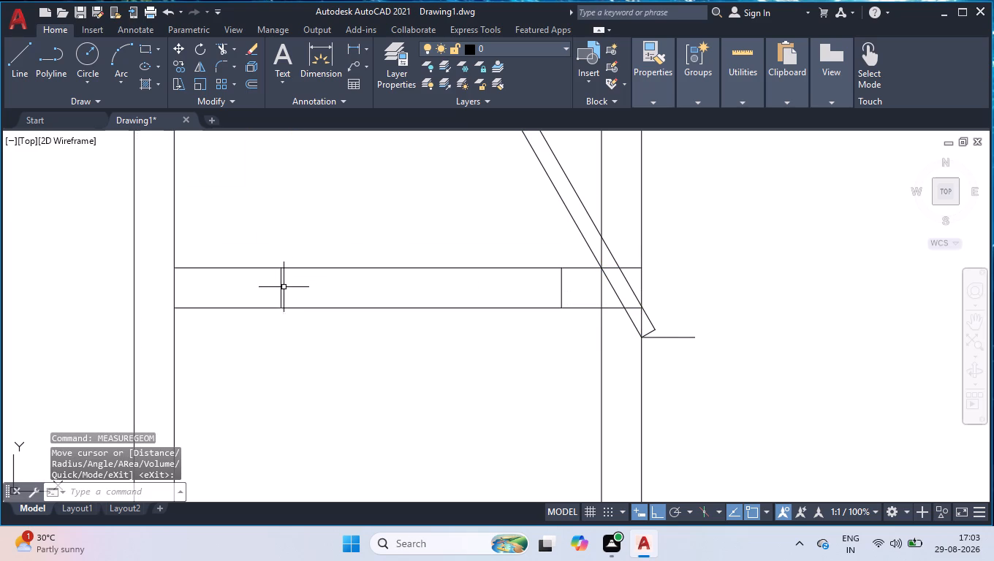
Move the left short line across the partition 0.5" to the left, and deselect it.
click(282, 283)
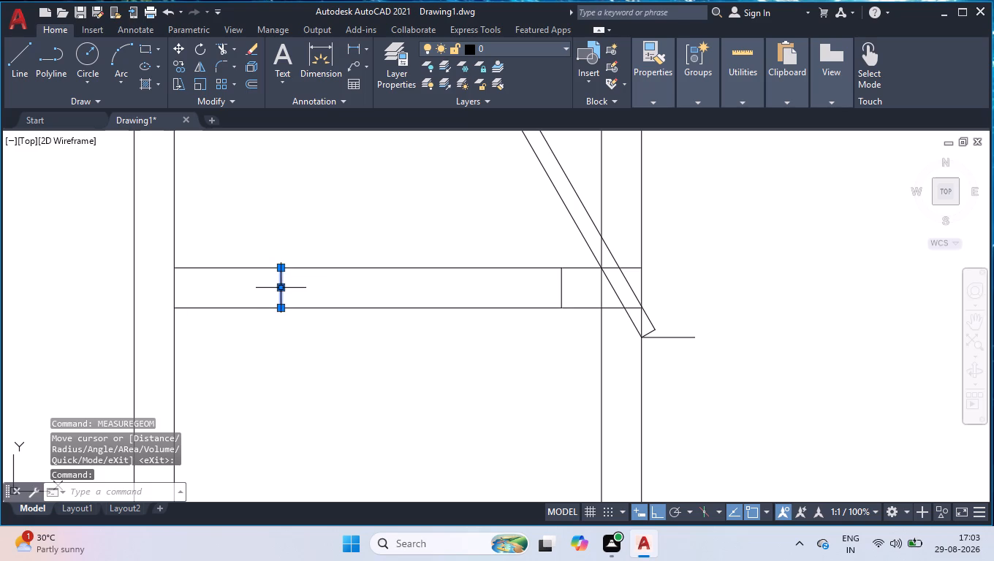
click(281, 289)
text(0.)
key(5)
key(Return)
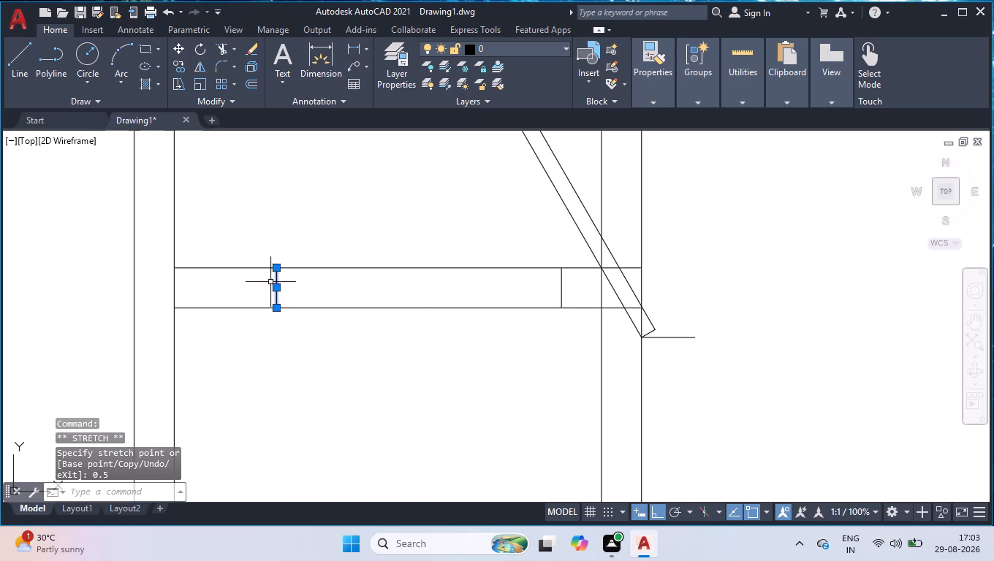
shift+click(320, 241)
shift+click(187, 378)
Move the door by its hinge point off the vertical partition to just below the opening in the short horizontal partition.
scroll(205, 369, down, 3)
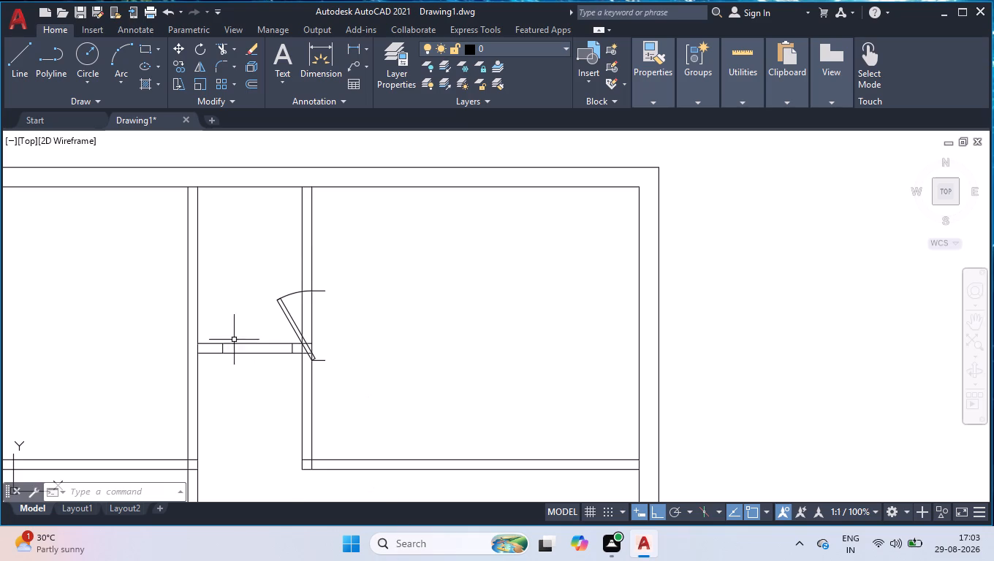
scroll(175, 371, up, 1)
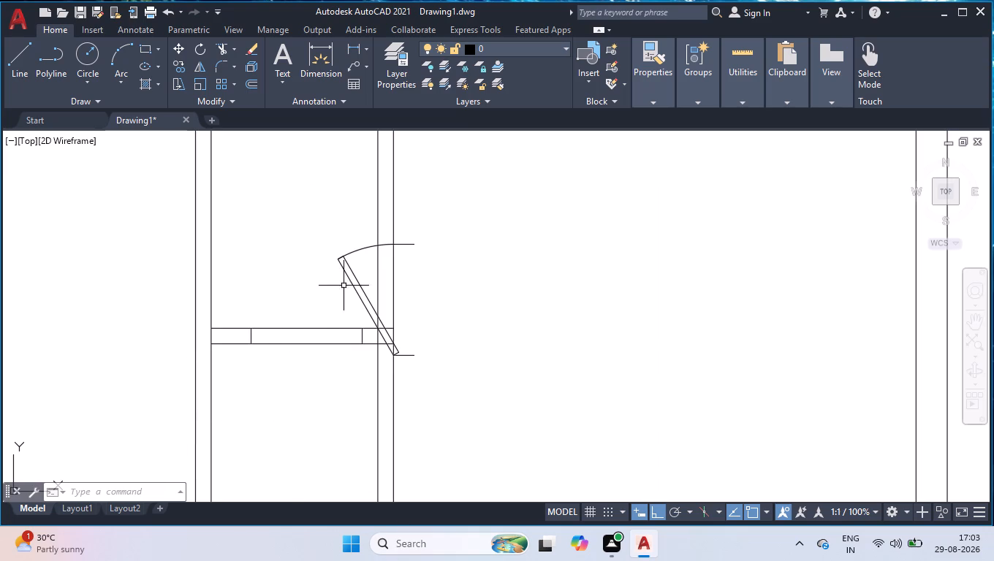
click(357, 288)
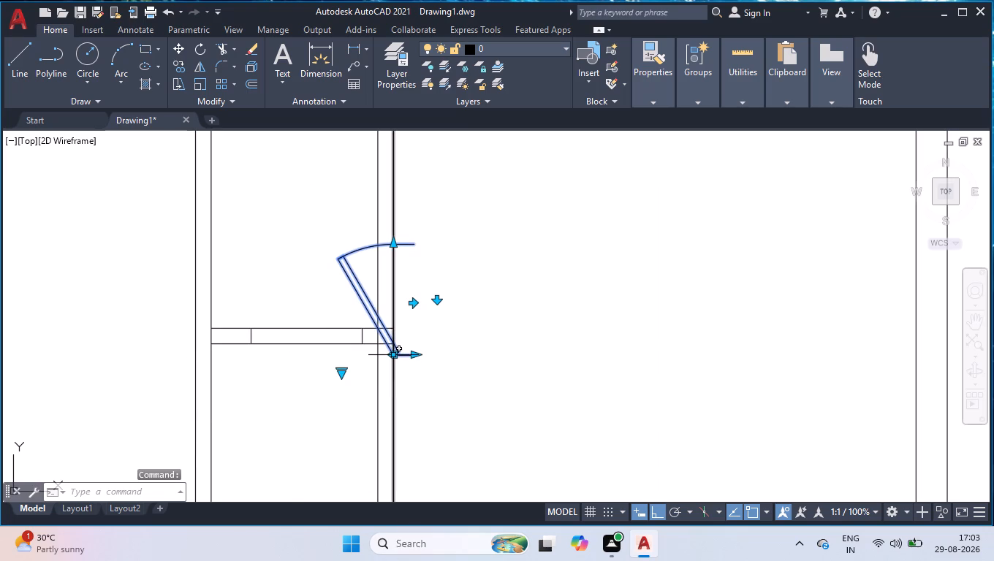
click(392, 356)
click(326, 371)
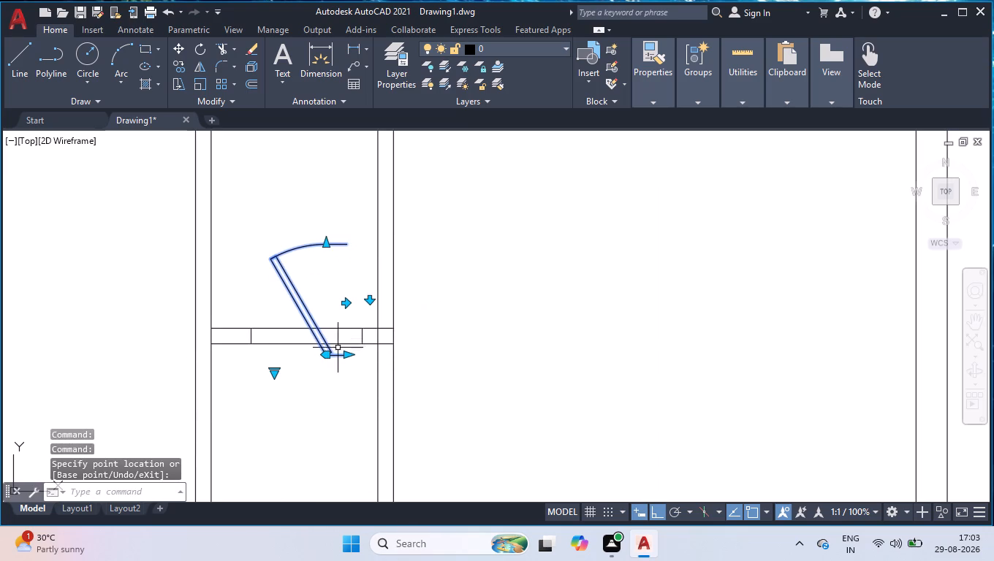
Flip the door to face the opposite side and set its opening angle to Open 90º.
click(348, 304)
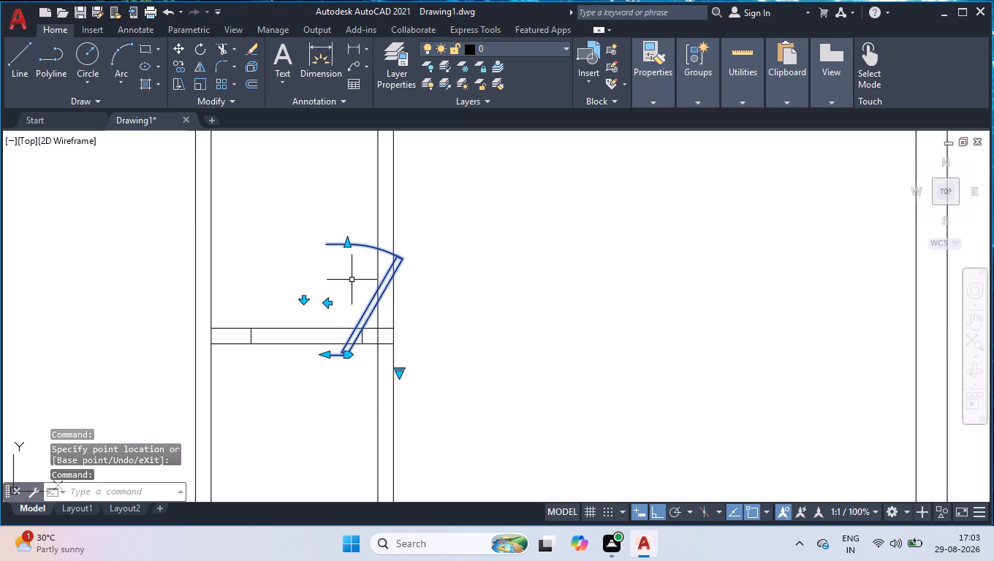
click(399, 374)
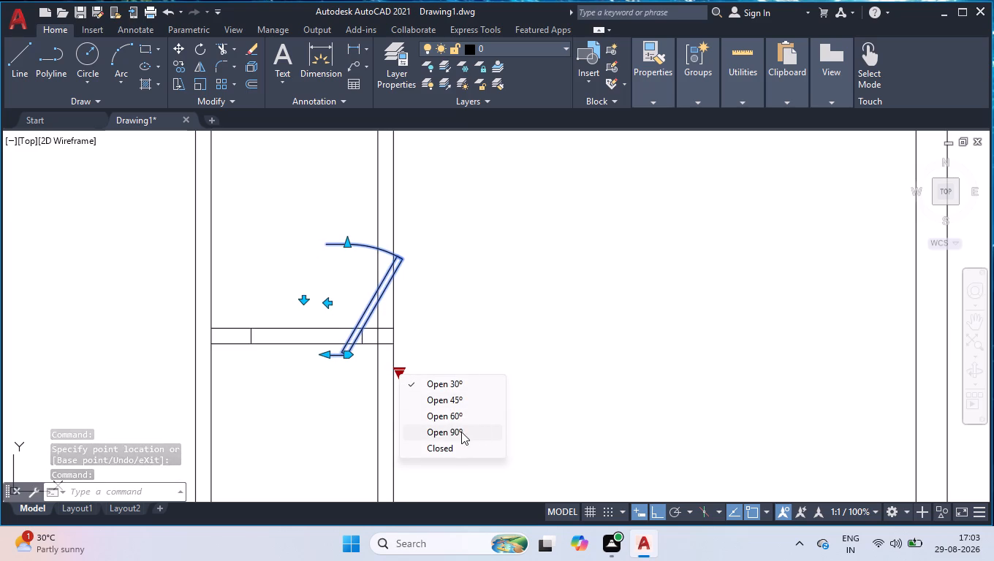
click(461, 432)
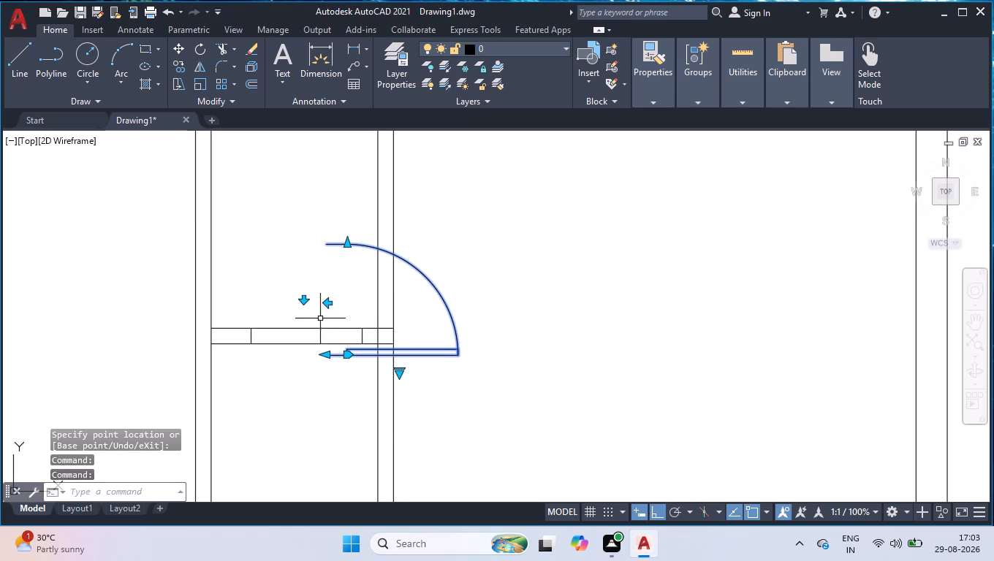
Rotate the door 90° counterclockwise about its hinge point so that the leaf stands vertically above the partition.
text(RO)
key(Return)
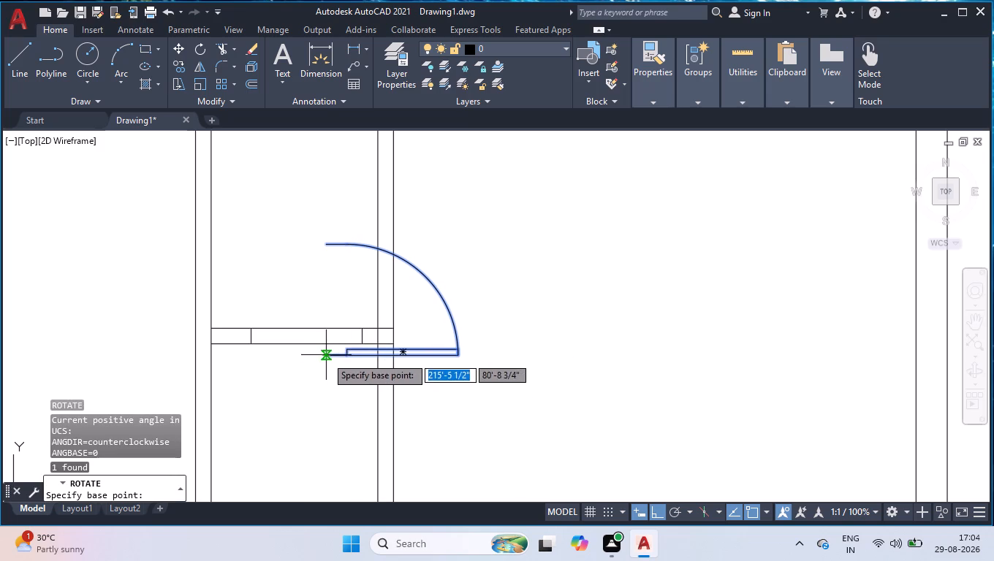
click(326, 356)
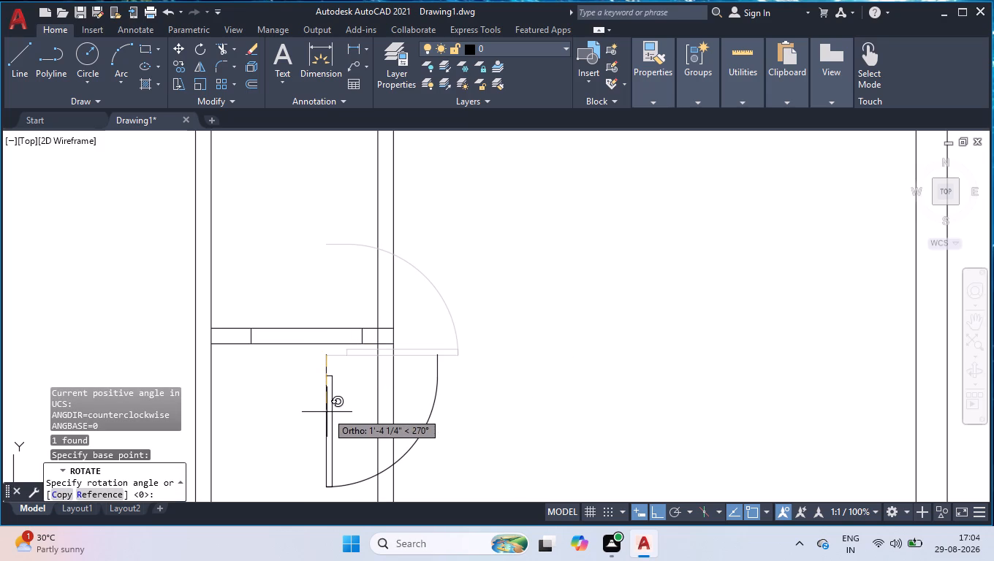
click(300, 240)
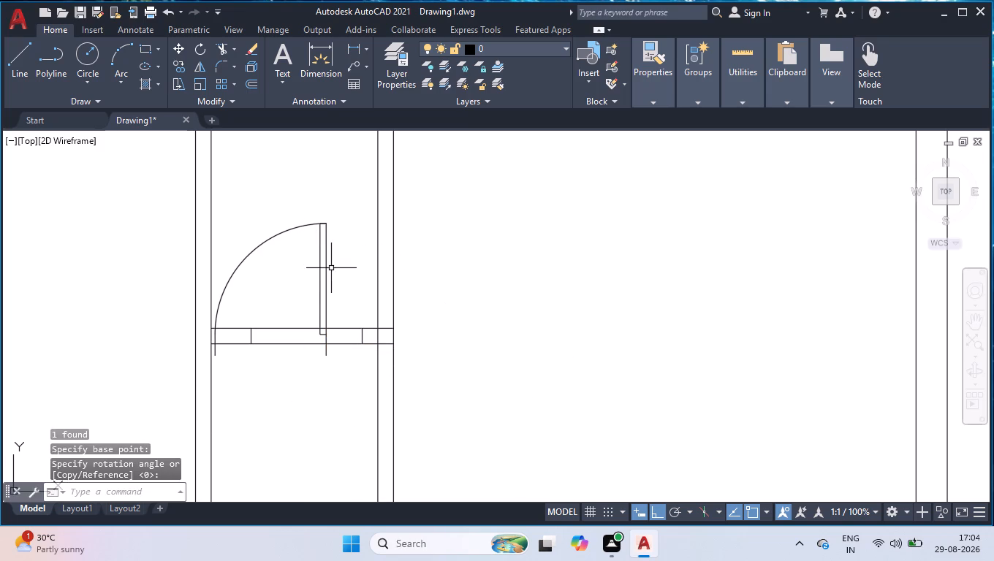
Move the door by its lower hinge-side endpoint to the lower end of the opening's right short line.
click(326, 283)
text(MOV)
key(Return)
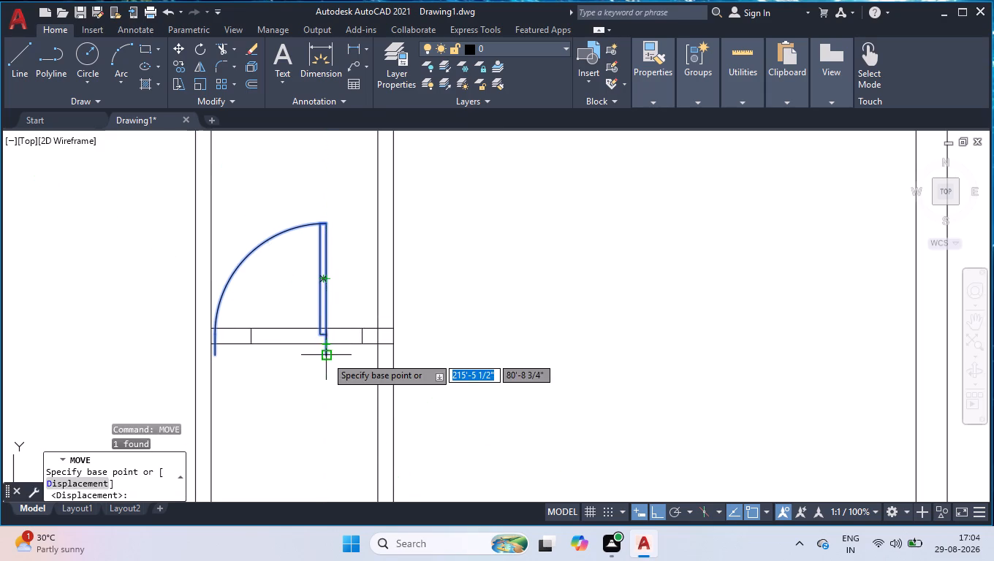
click(326, 356)
click(364, 343)
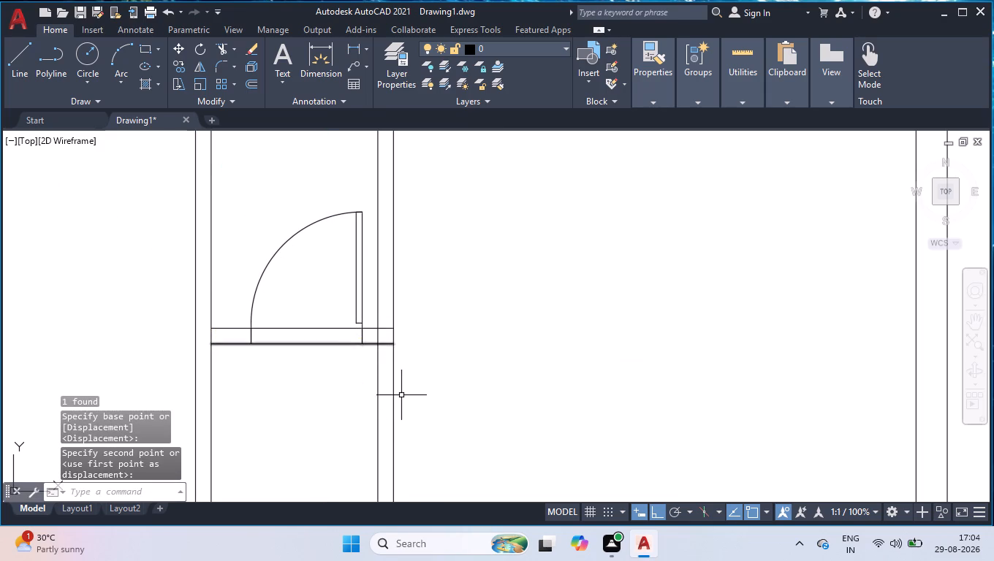
Trim both lines of the short horizontal partition between the opening's two short lines.
text(TR)
key(Return)
click(335, 306)
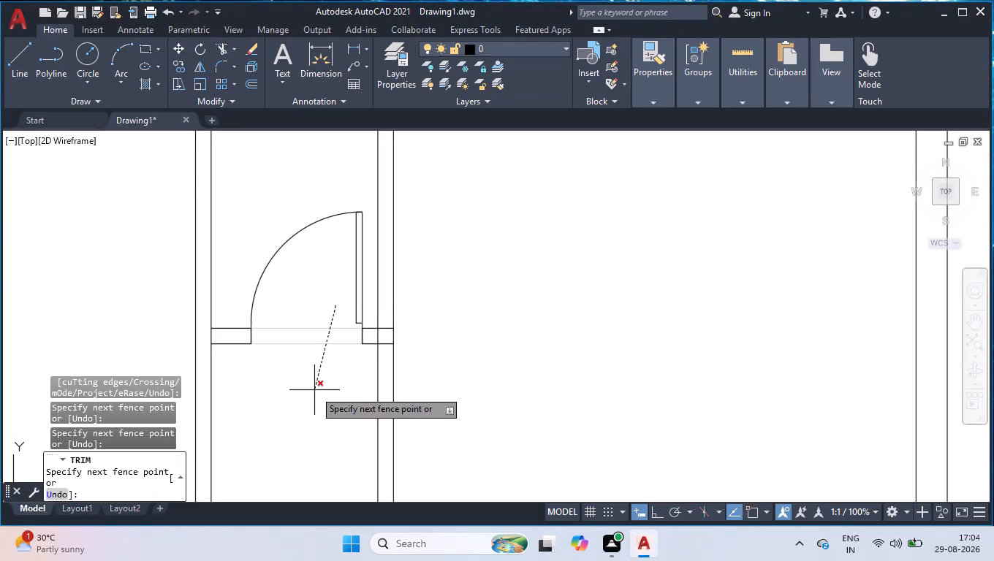
click(311, 391)
key(BackSpace)
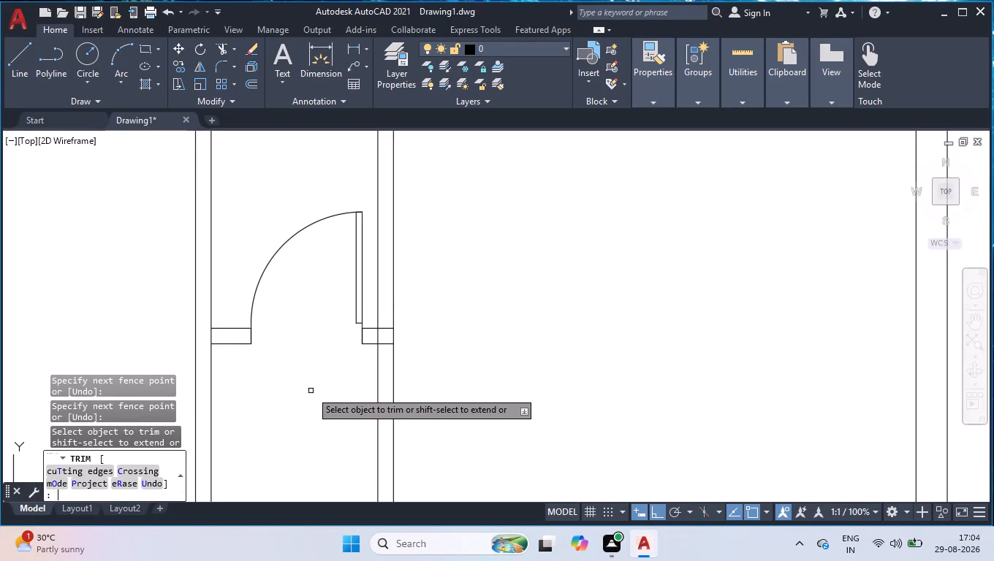
key(Return)
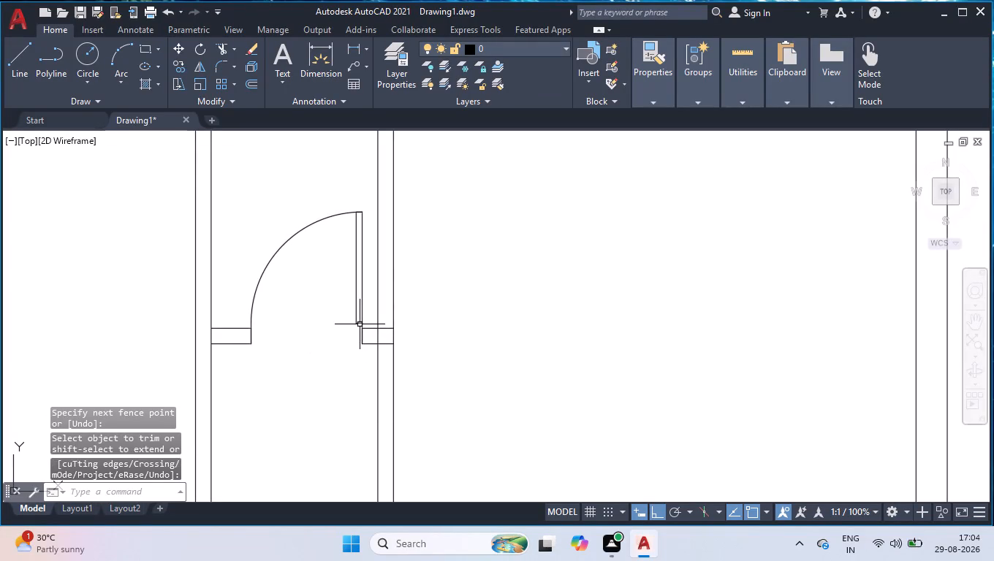
Shorten the door block's wall-thickness lines at the jambs so they end above the partition's lower edge.
click(360, 324)
scroll(360, 324, up, 4)
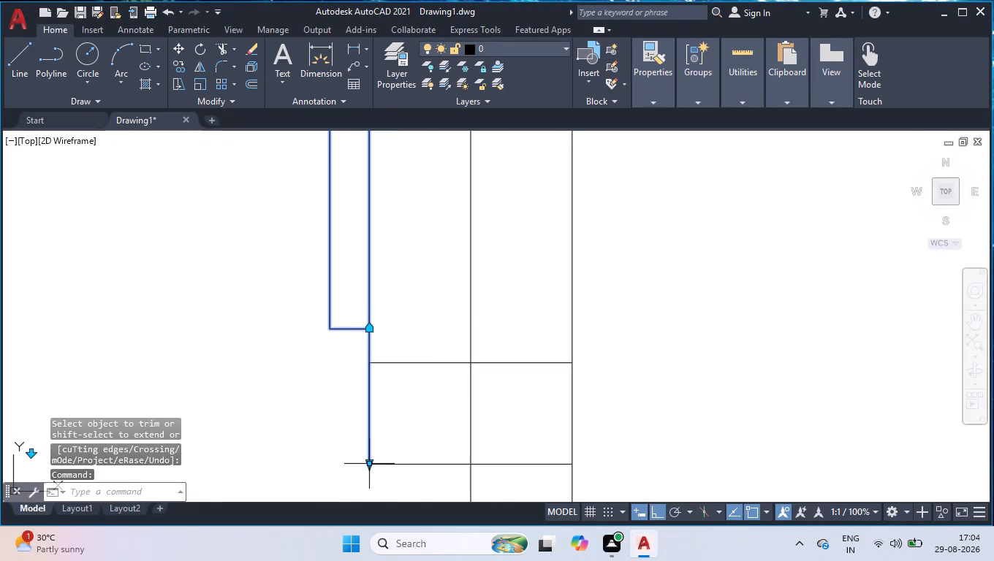
click(368, 466)
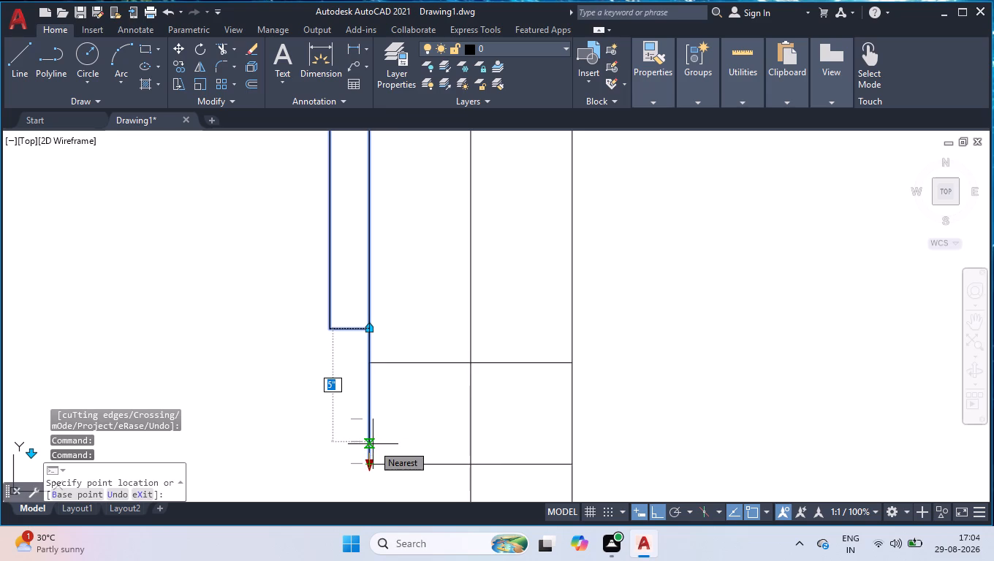
click(379, 418)
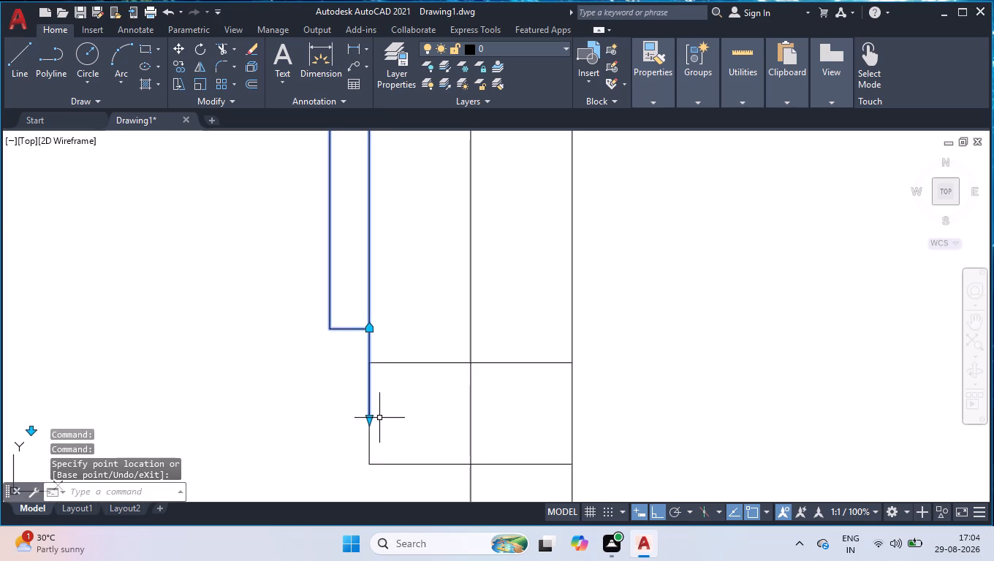
Stretch the door leaf's hinge end down to the partition's upper line at the right jamb, and deselect the door.
scroll(391, 364, down, 3)
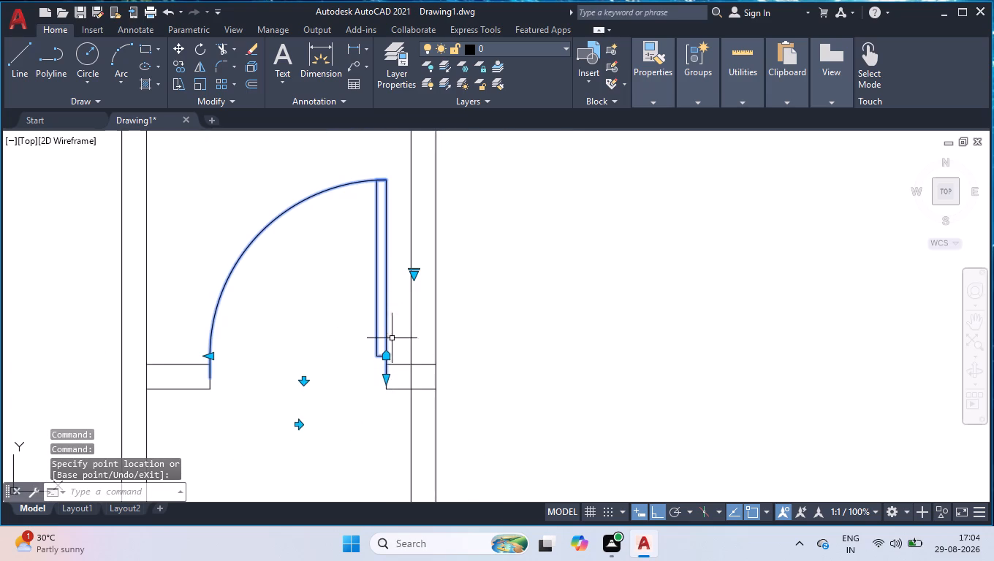
click(387, 354)
scroll(379, 369, up, 3)
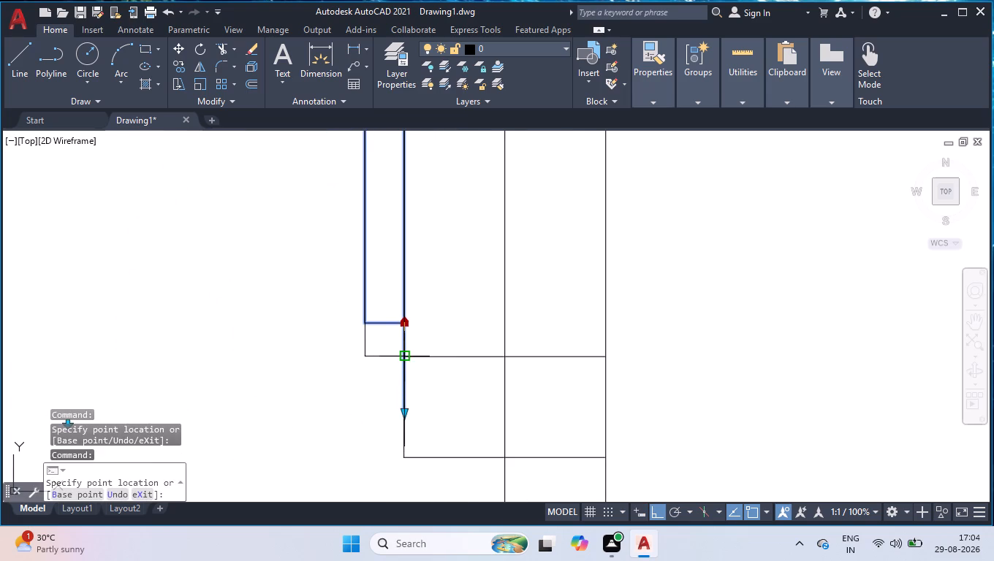
click(407, 352)
shift+drag(455, 270, 434, 299)
shift+click(335, 354)
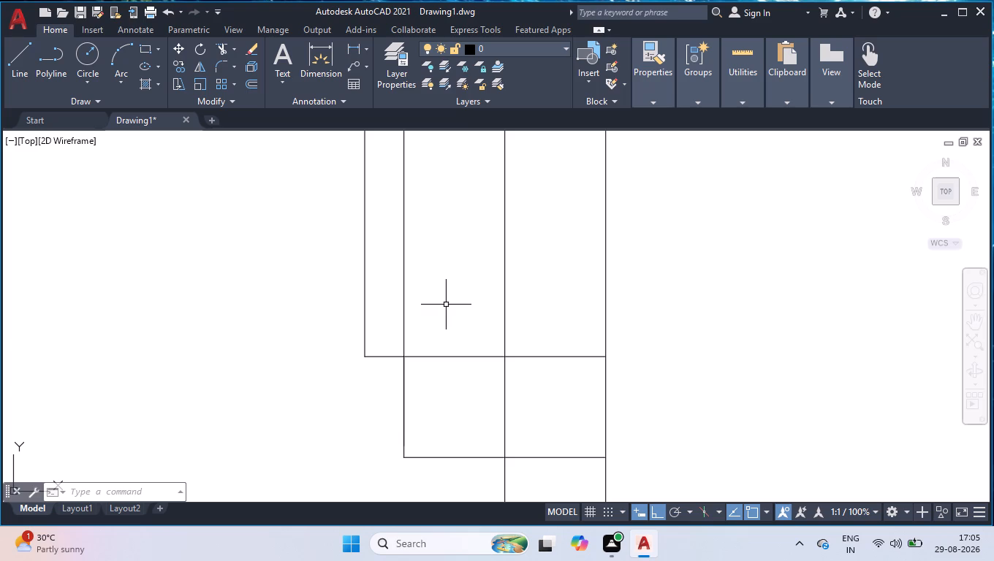
Draw a 4 1/2" line across the left vertical partition, level with the lower edge of the short horizontal partition.
scroll(409, 316, down, 2)
scroll(480, 299, down, 1)
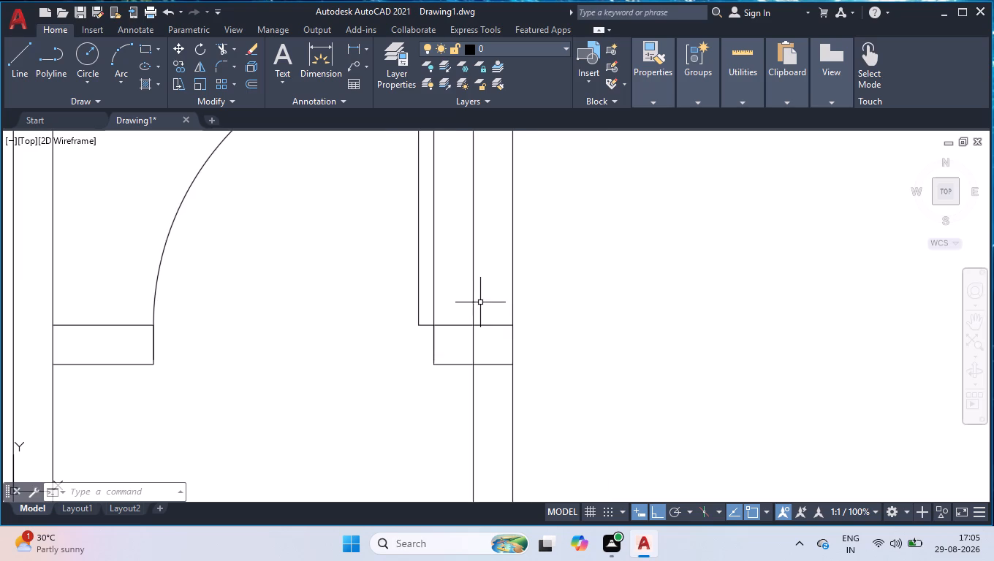
scroll(562, 293, down, 3)
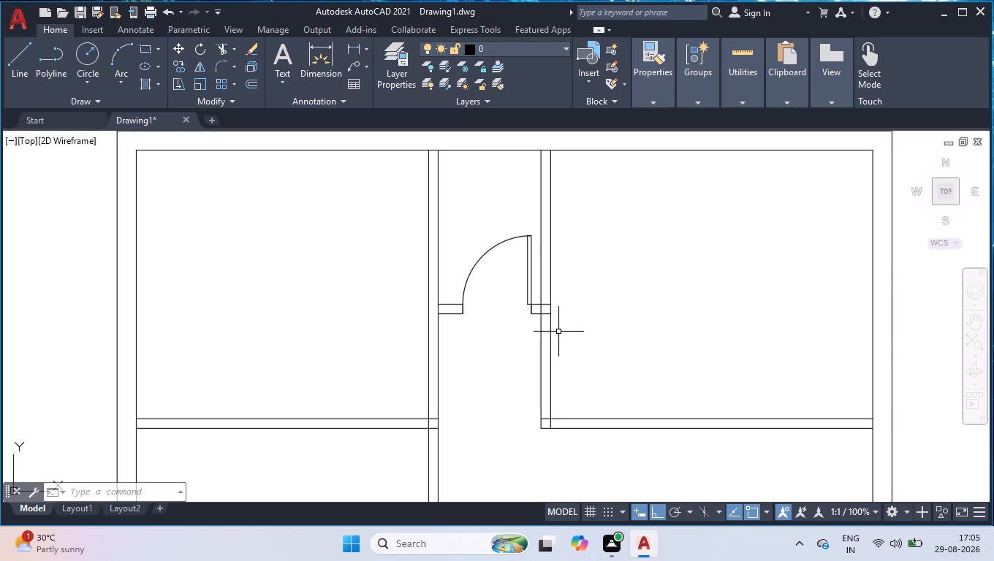
scroll(441, 316, up, 1)
key(l)
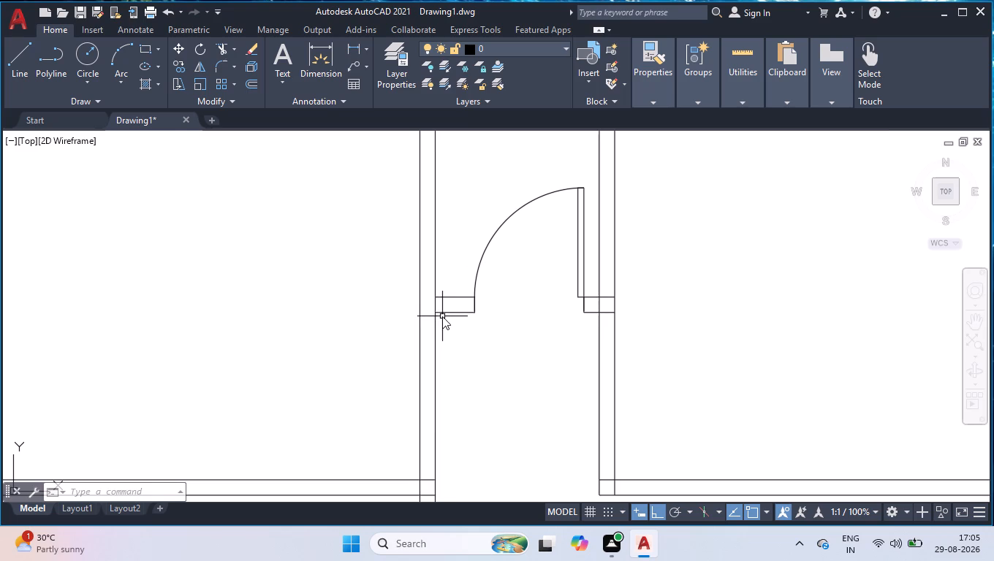
key(Return)
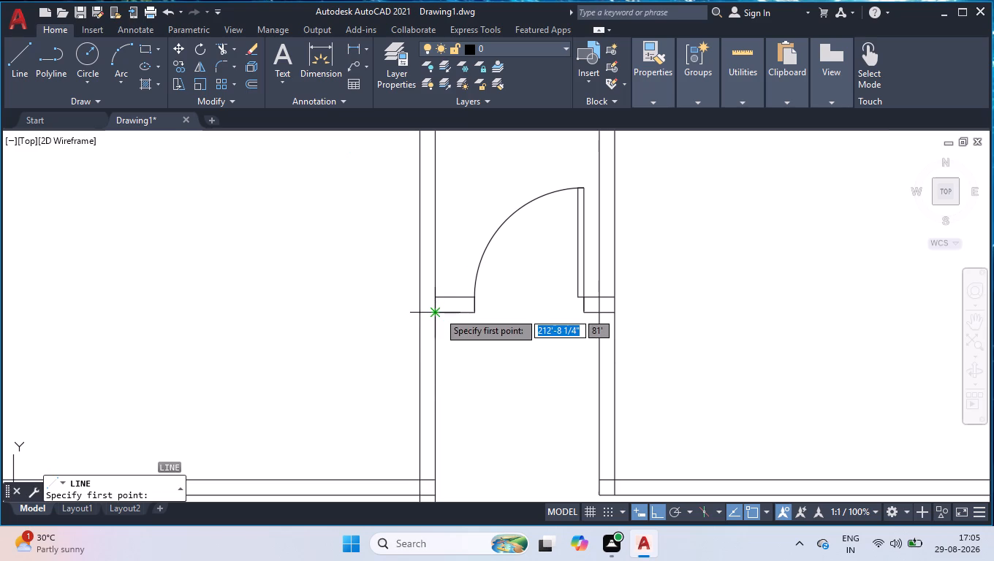
click(432, 310)
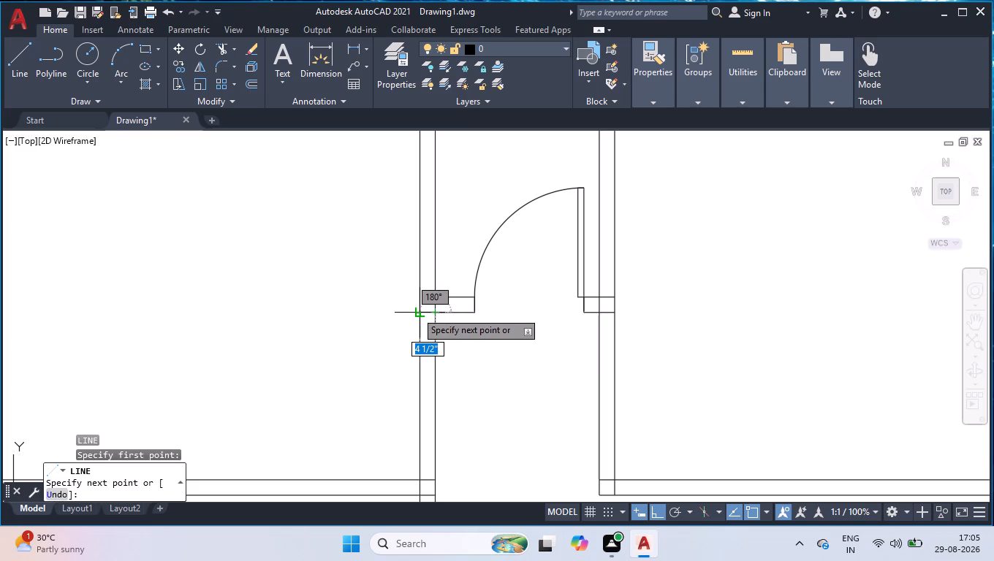
click(417, 310)
key(space)
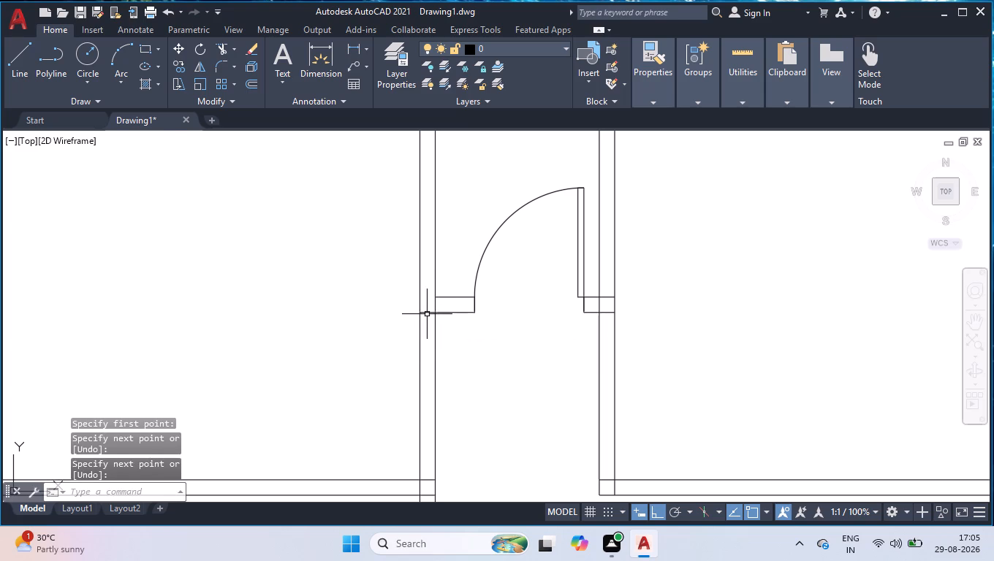
Move the new short line 4.5" down along the left vertical partition, and deselect it.
click(427, 314)
scroll(427, 313, up, 4)
click(428, 313)
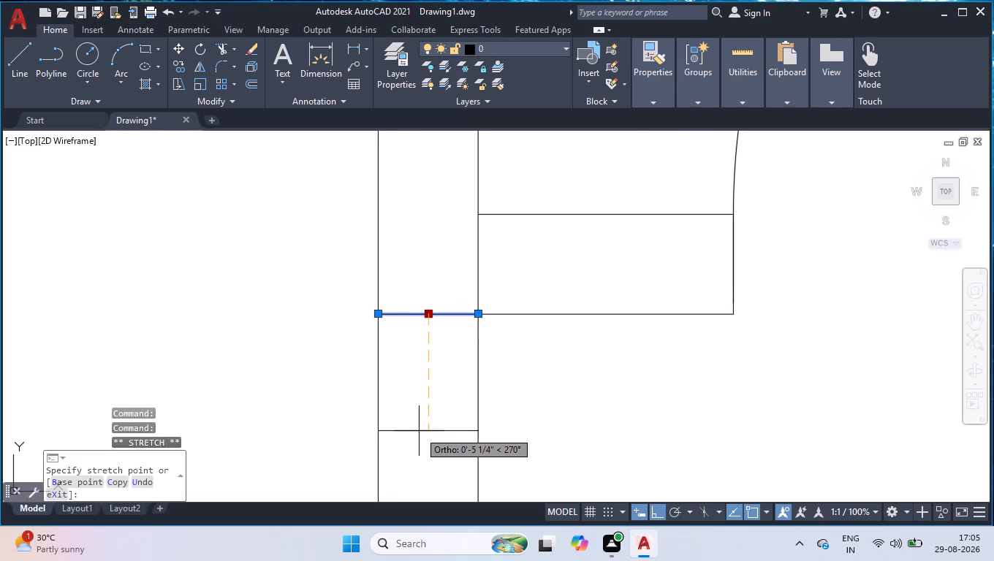
text(4.5)
key(Return)
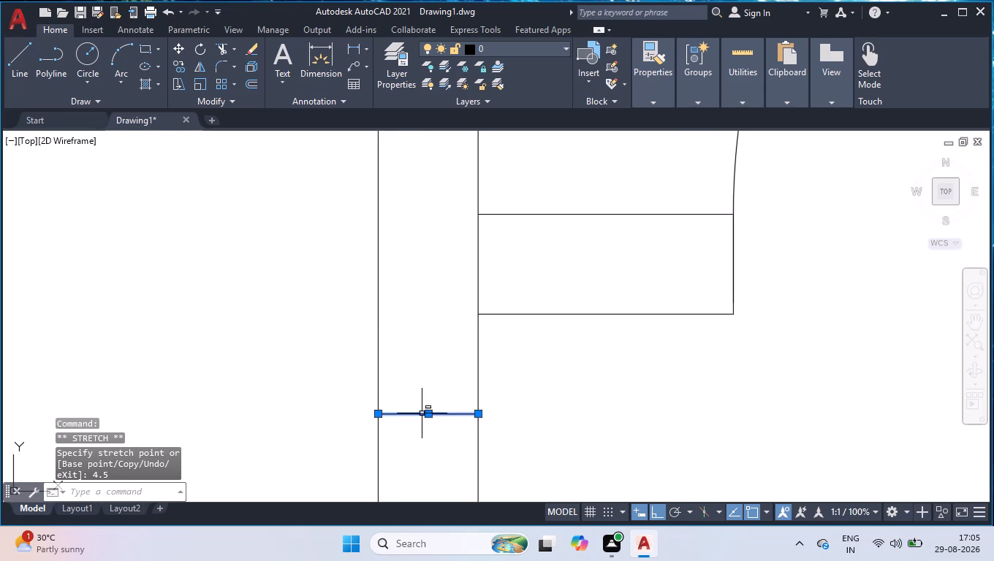
shift+click(422, 405)
shift+click(371, 451)
Measure from the horizontal partition's upper line to the short line above with a linear dimension, and delete the dimension.
scroll(569, 360, down, 4)
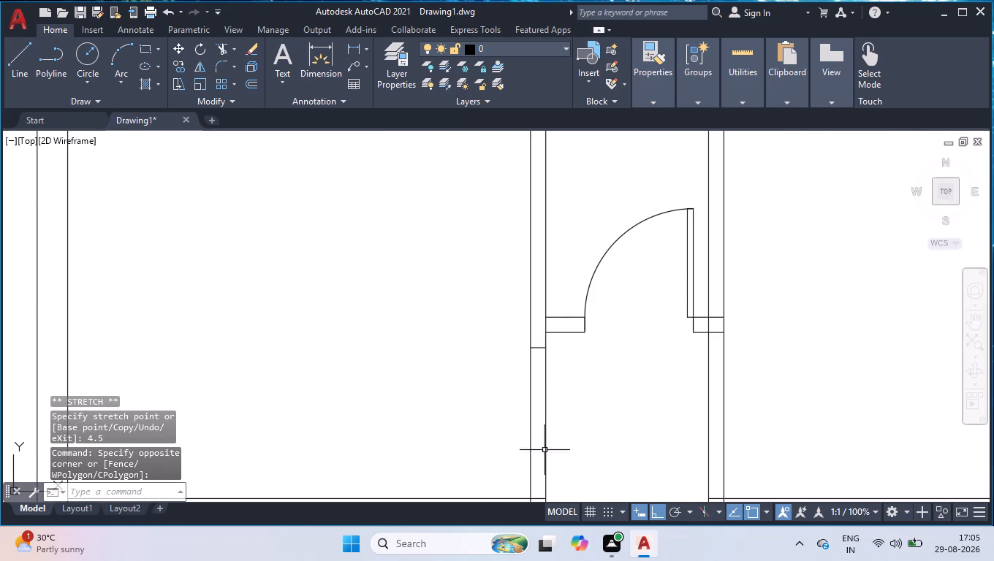
scroll(551, 413, down, 1)
scroll(552, 460, up, 2)
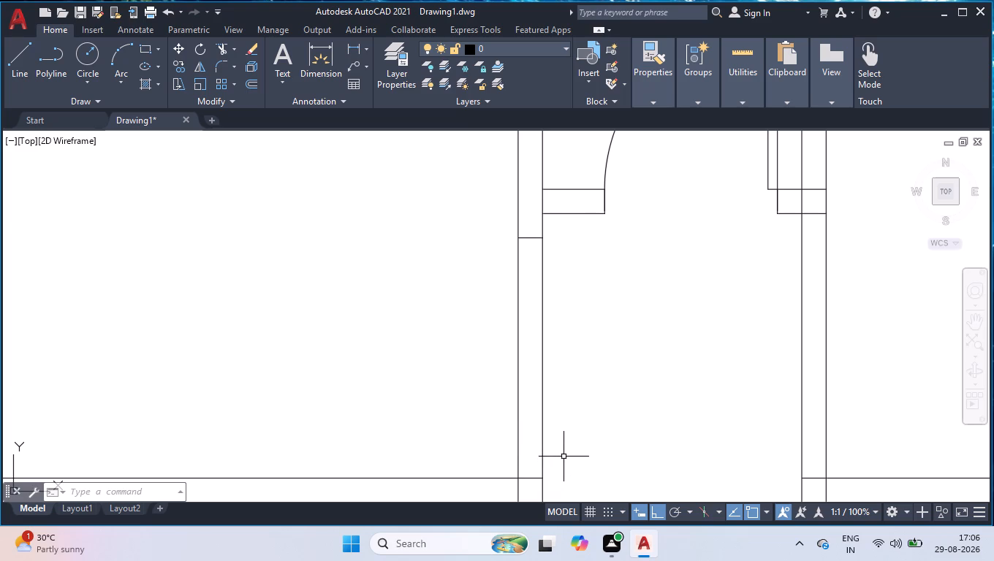
text(DLI)
key(Return)
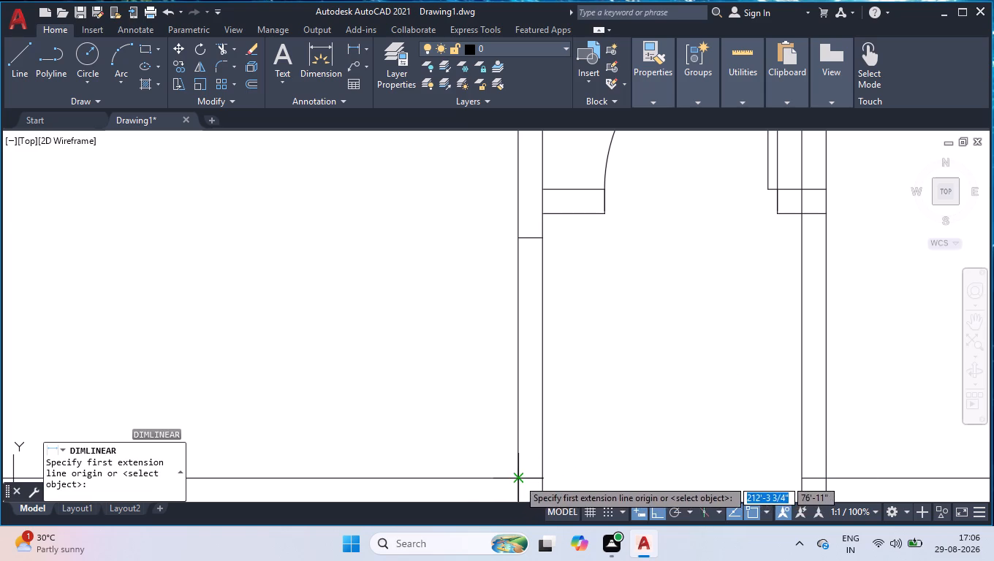
click(519, 478)
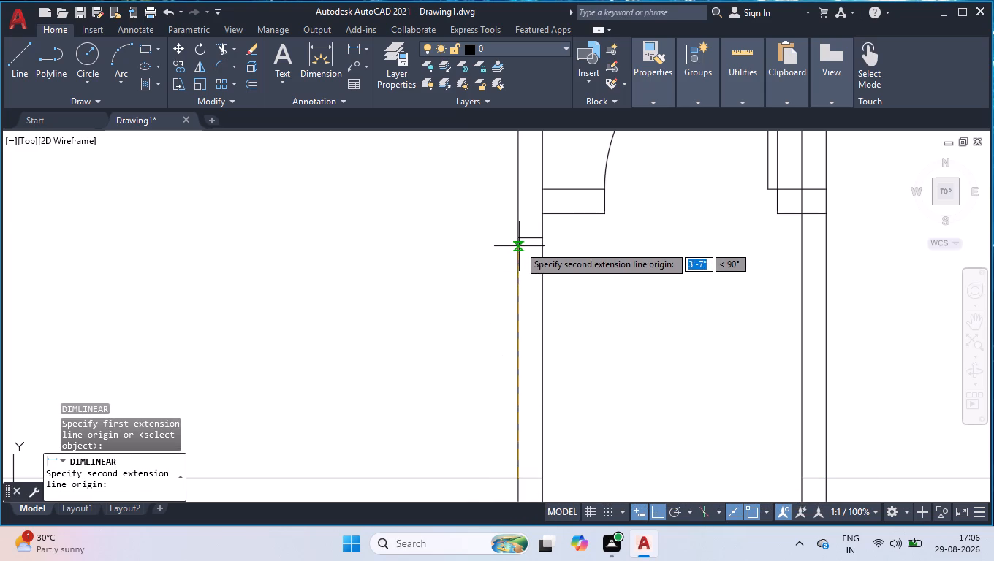
click(519, 240)
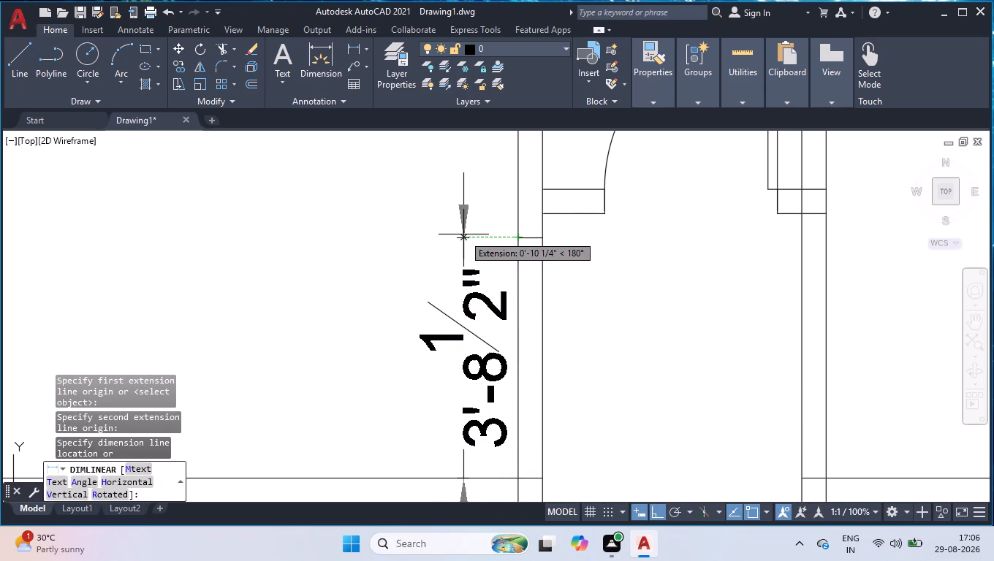
click(463, 234)
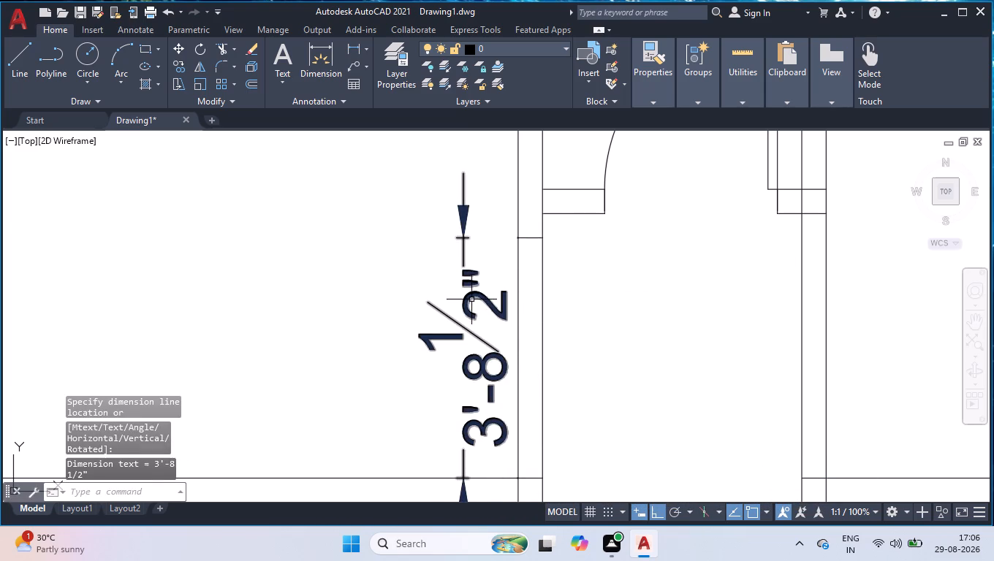
click(471, 299)
key(Delete)
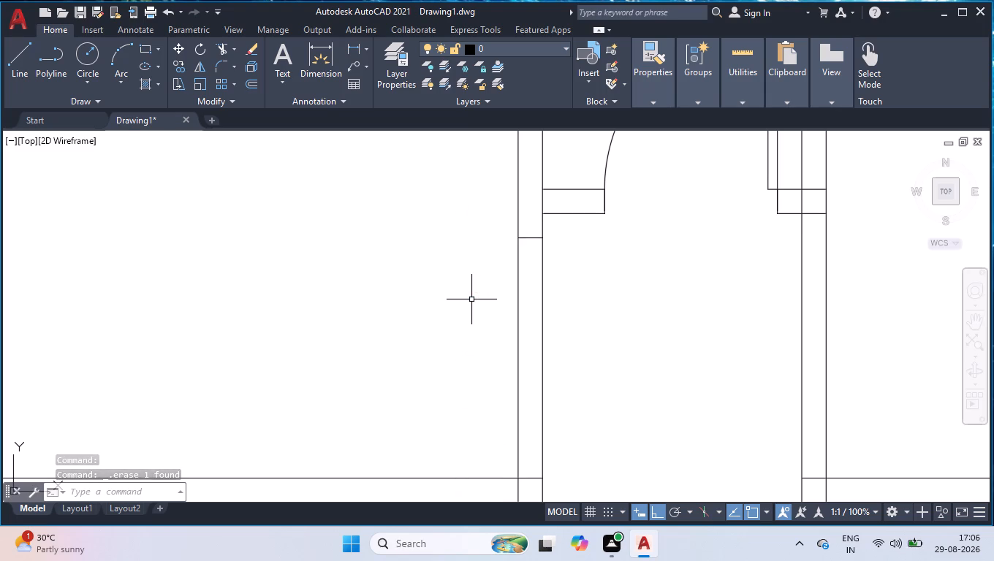
Offset the short line across the left vertical partition 3' downward to mark the other side of an opening.
text(OFF)
key(Return)
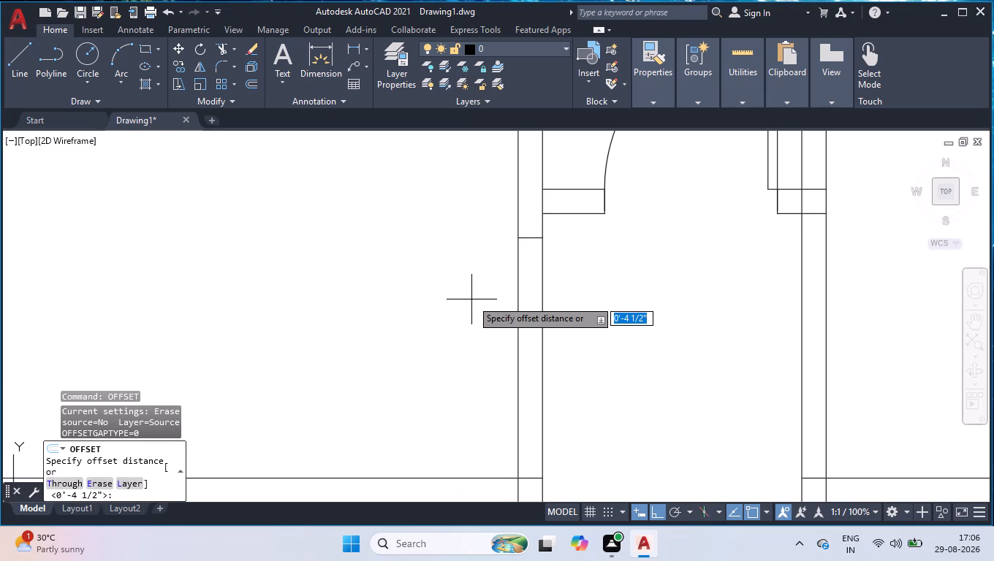
text(3')
key(Return)
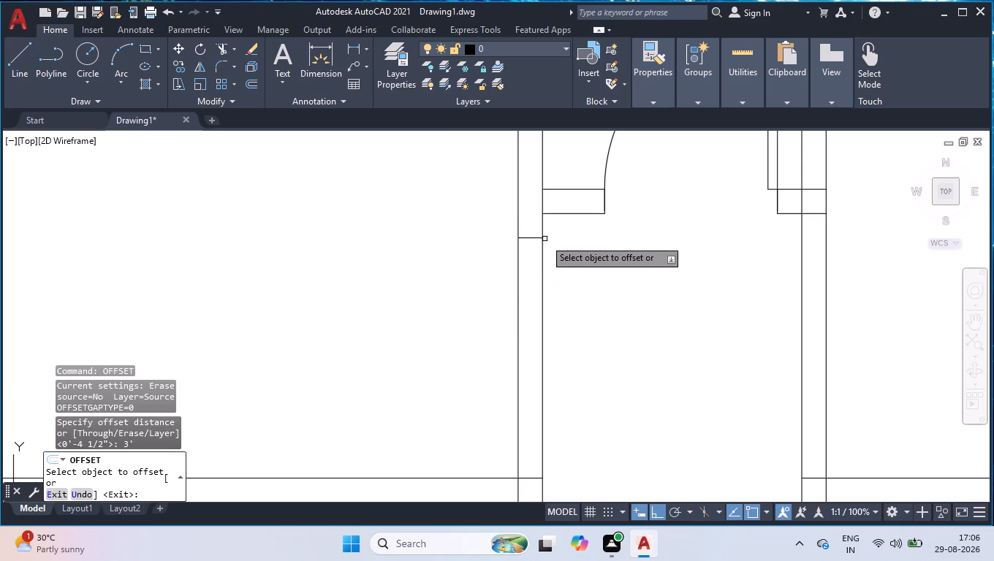
click(533, 237)
click(528, 294)
key(space)
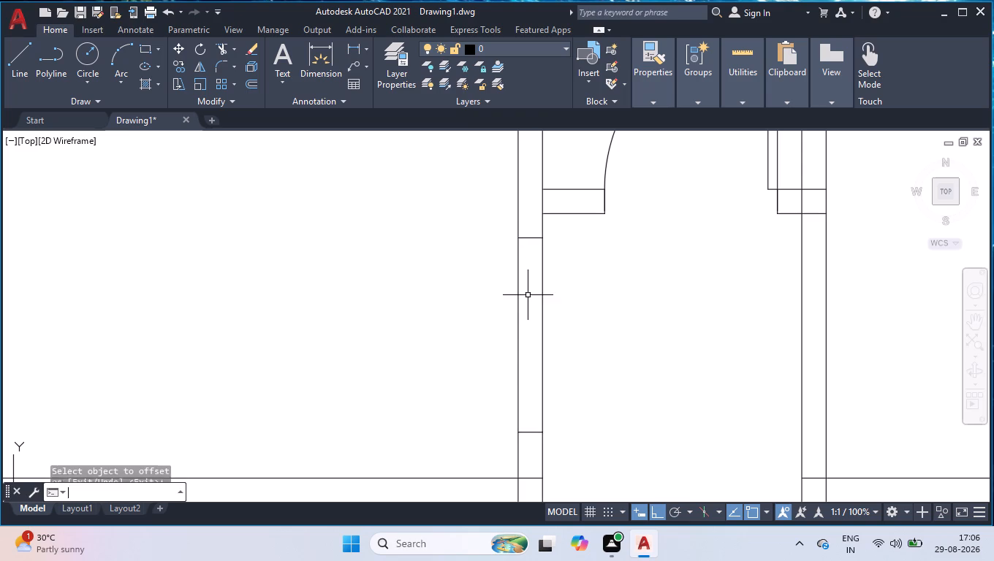
Trim the left vertical partition's lines between the two short lines to cut the 3' door opening.
text(TR)
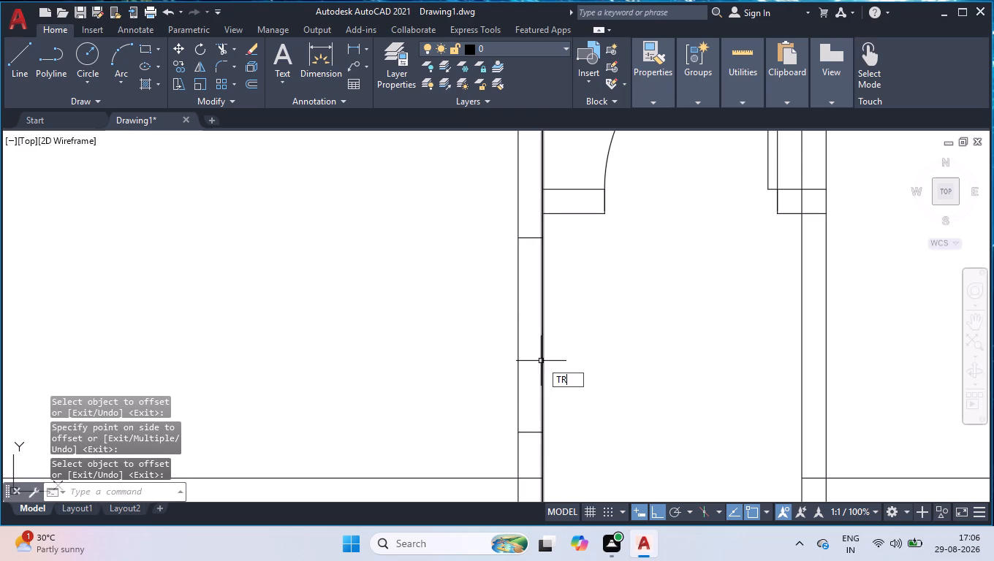
key(Return)
click(559, 338)
click(474, 371)
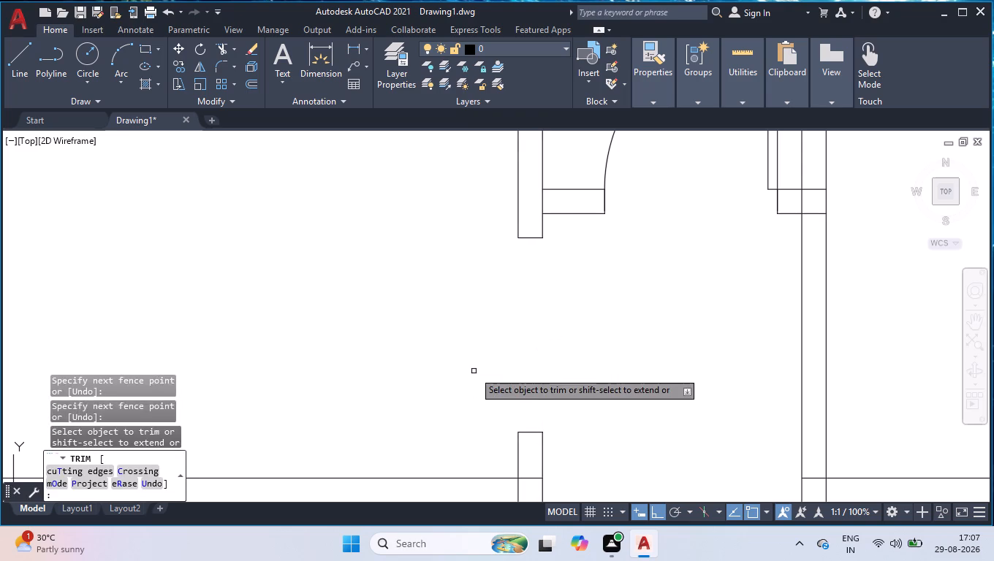
key(space)
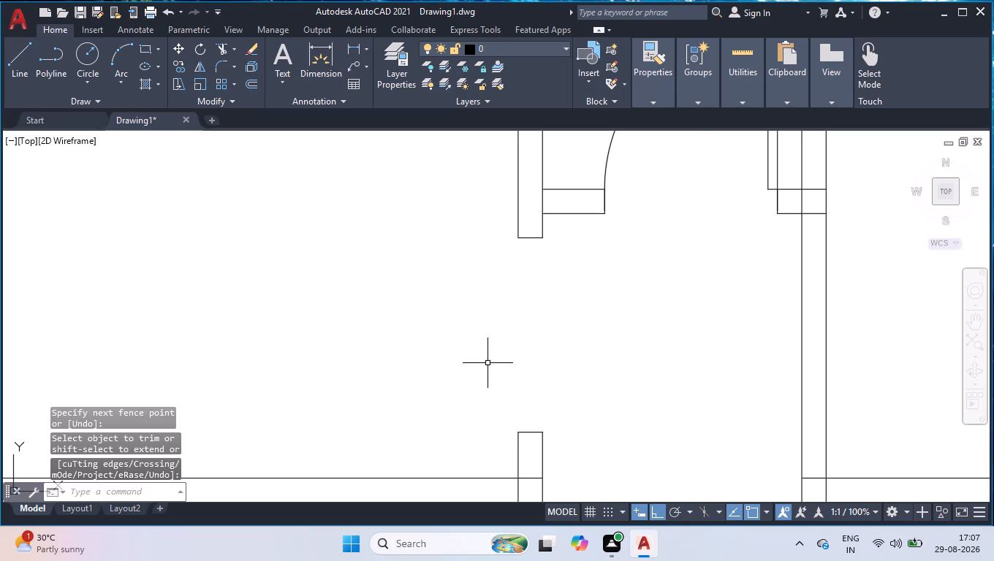
Insert a Door - Imperial block from the architectural tool palette in the room beside the new opening, and close the palette.
key(ctrl+3)
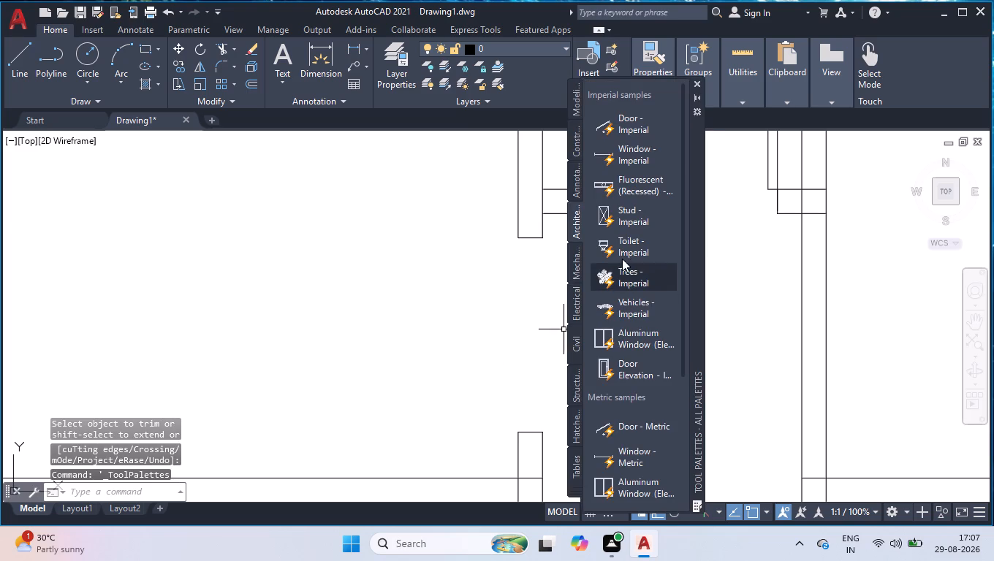
drag(619, 120, 401, 308)
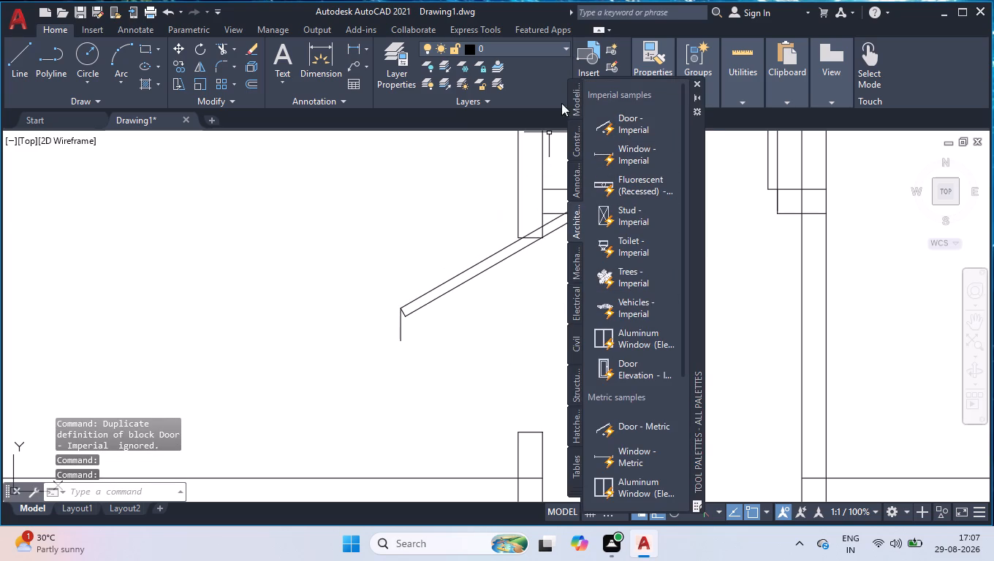
click(699, 85)
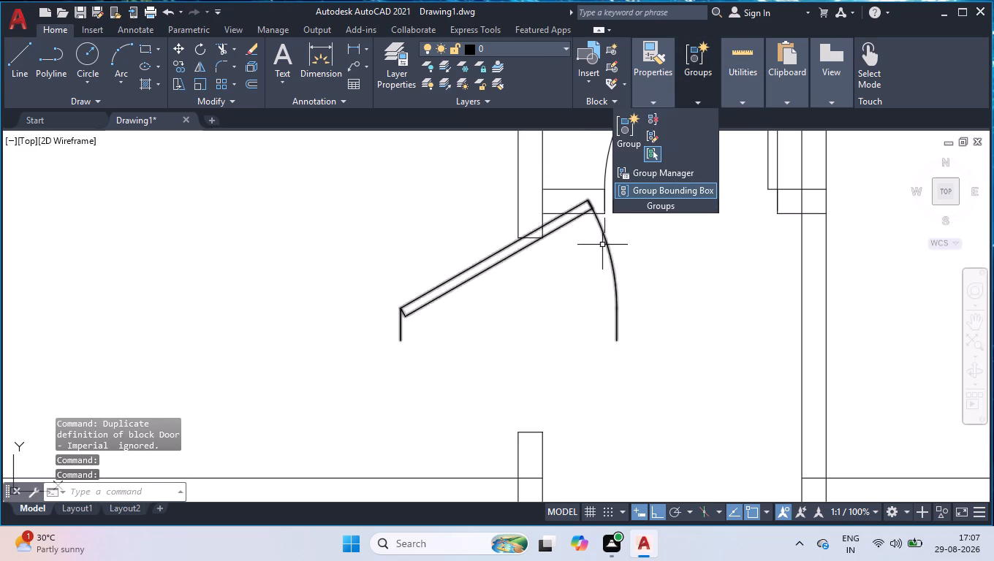
Narrow the inserted door block to match the 3' opening and set its leaf fully open, perpendicular to the doorway.
click(607, 243)
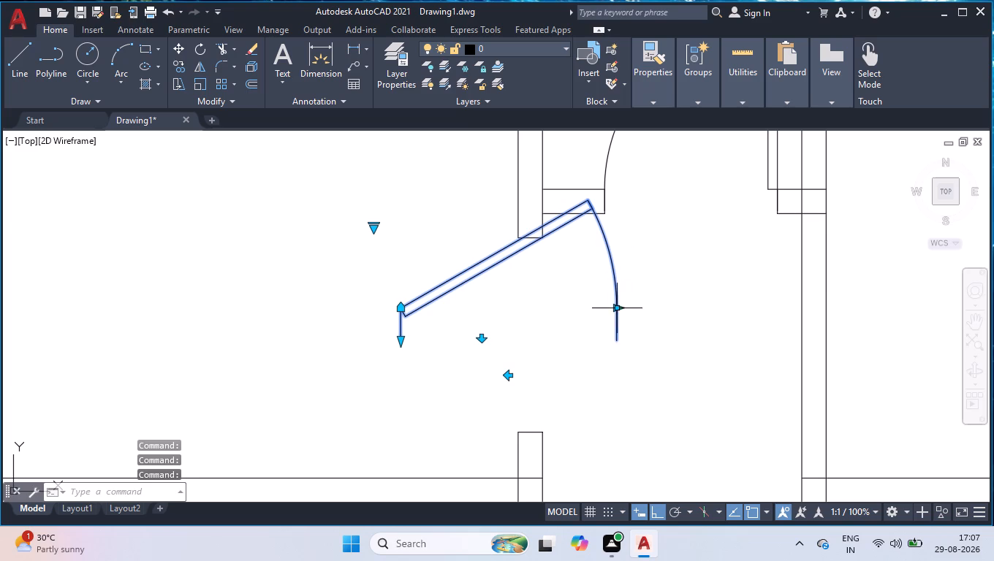
click(615, 307)
click(596, 307)
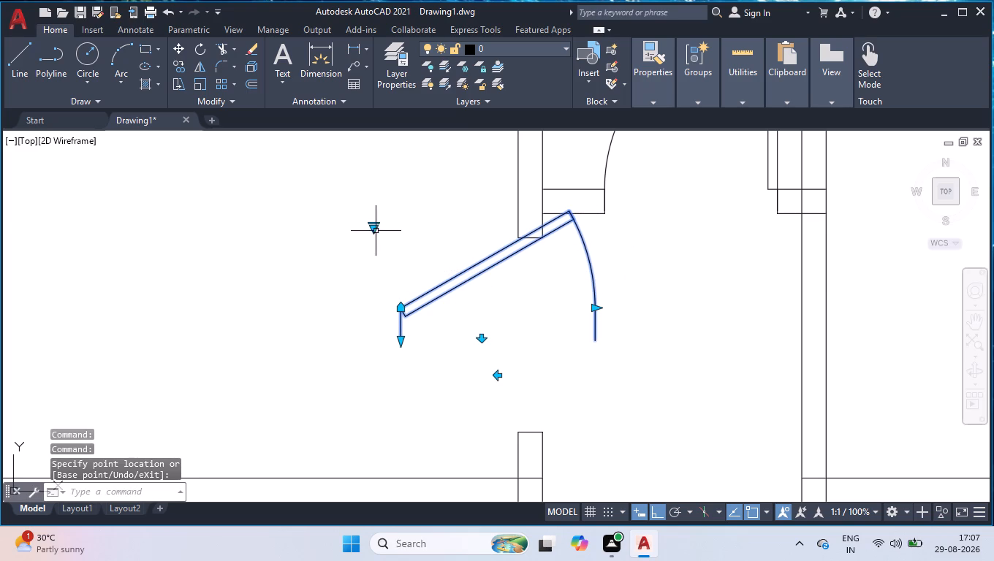
click(376, 230)
click(409, 286)
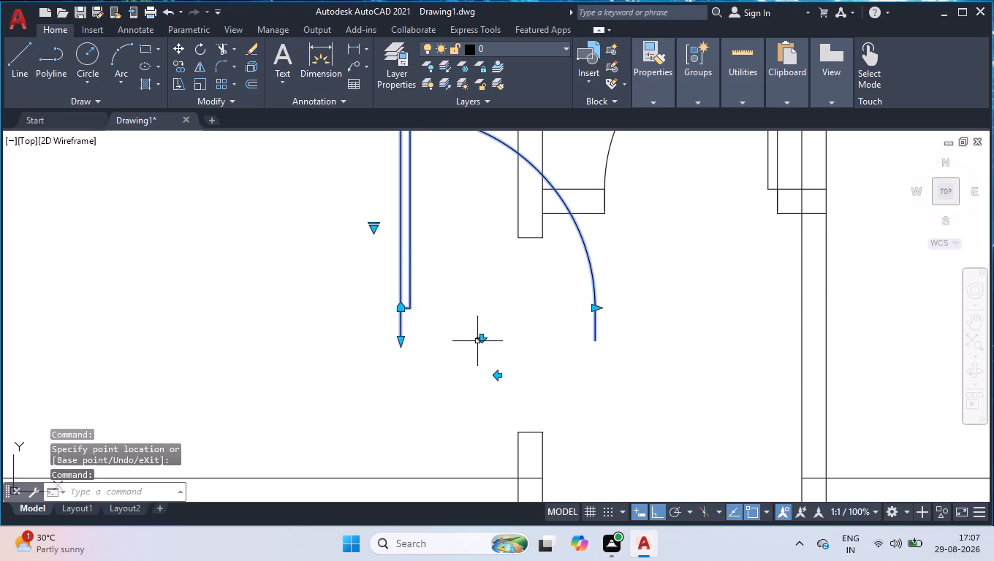
Rotate the door block 90° counterclockwise about the lower end of its hinge-side jamb.
text(RO)
key(Return)
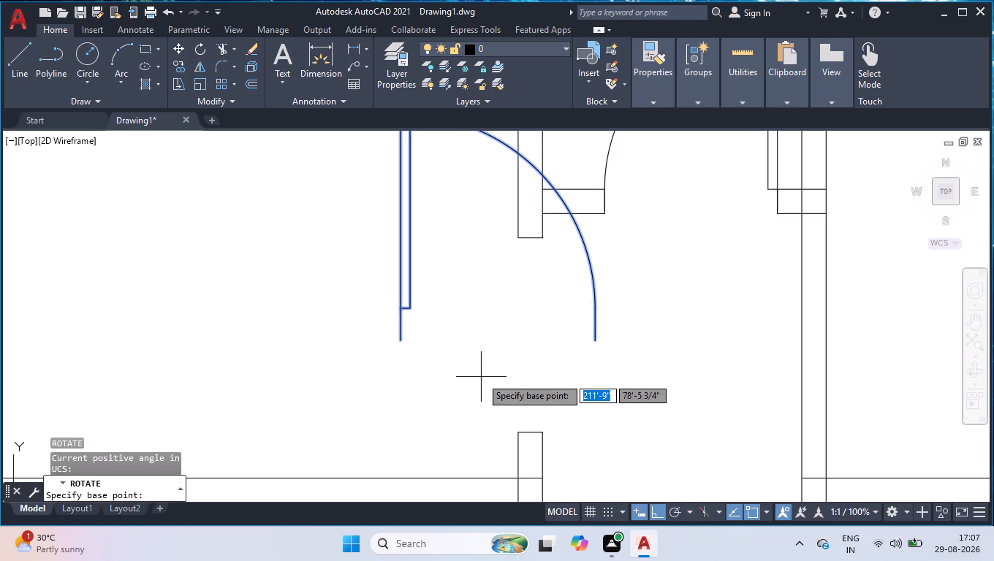
click(401, 342)
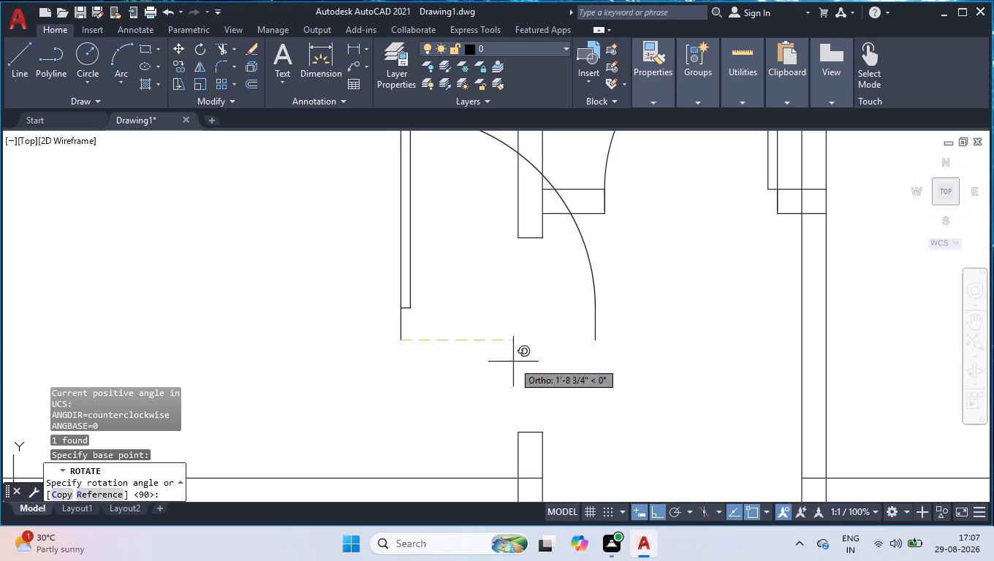
click(475, 216)
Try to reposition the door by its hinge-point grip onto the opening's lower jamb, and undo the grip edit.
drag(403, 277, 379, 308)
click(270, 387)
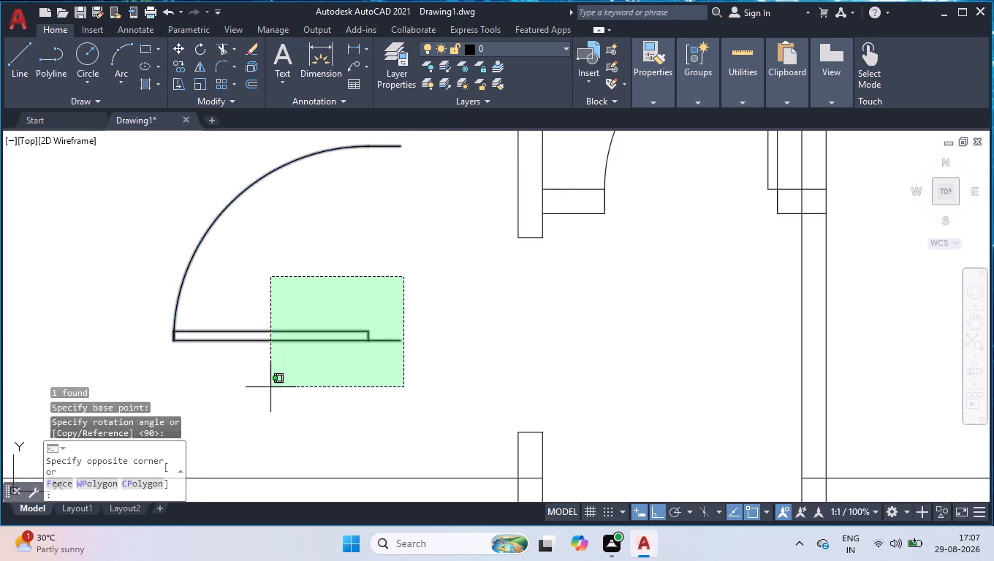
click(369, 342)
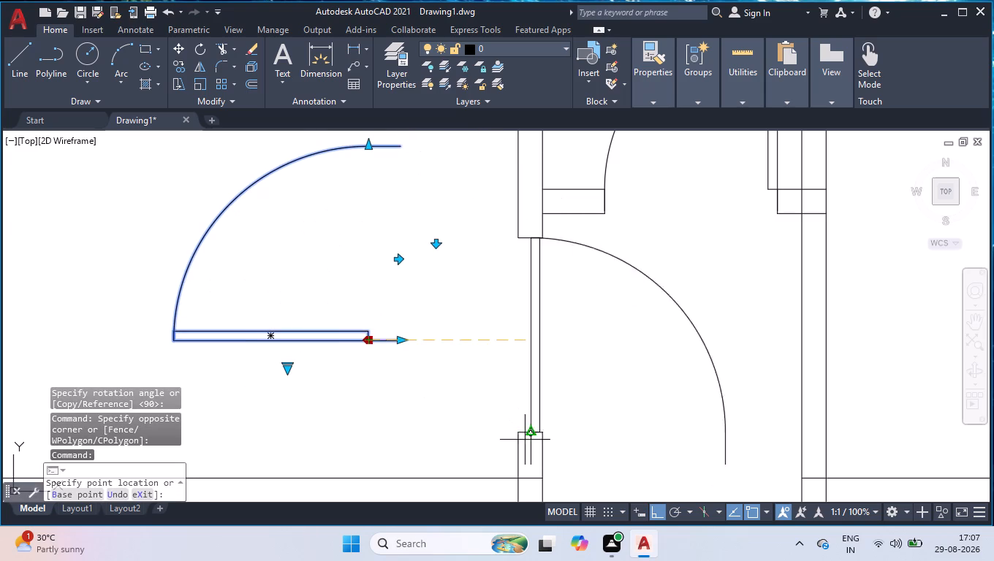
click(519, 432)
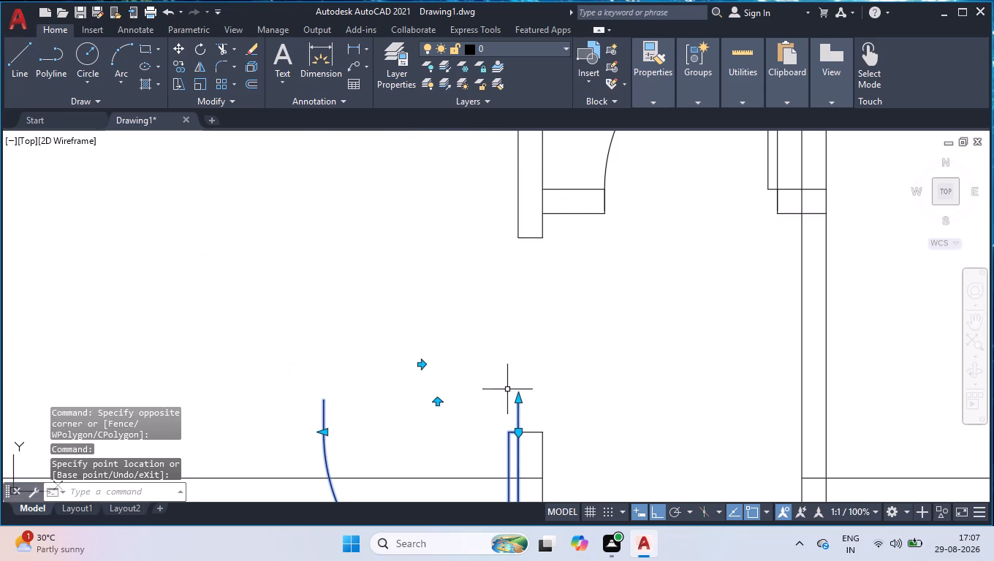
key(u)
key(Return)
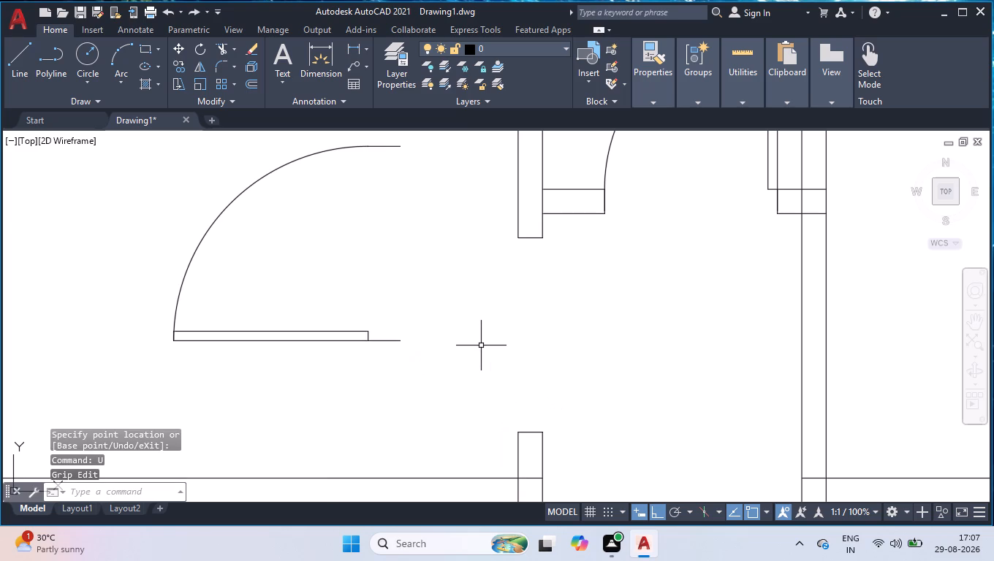
Move the door block from its hinge point to the room-side corner of the left vertical partition's lower jamb.
drag(449, 309, 444, 327)
click(341, 392)
text(MOV)
key(Return)
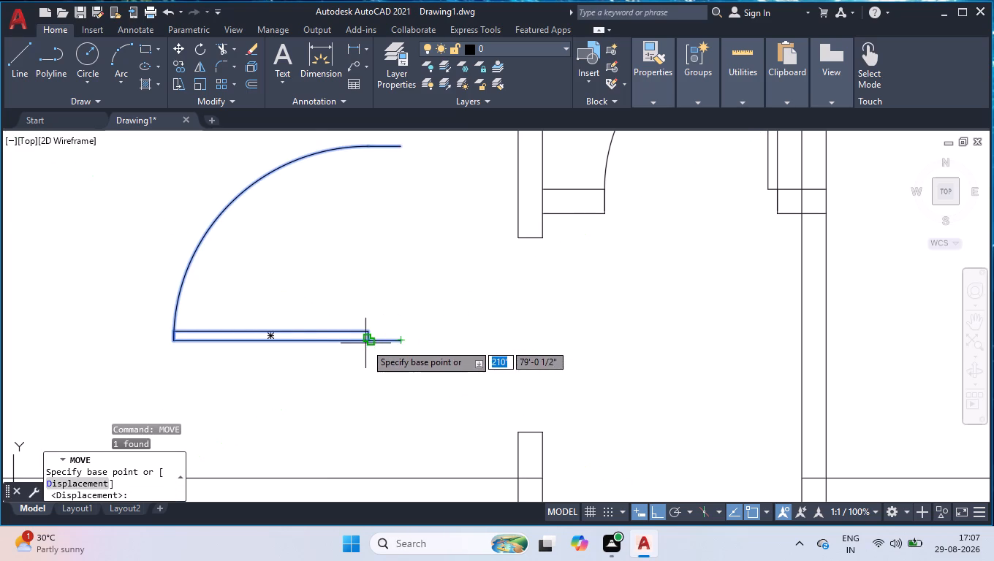
scroll(364, 342, up, 7)
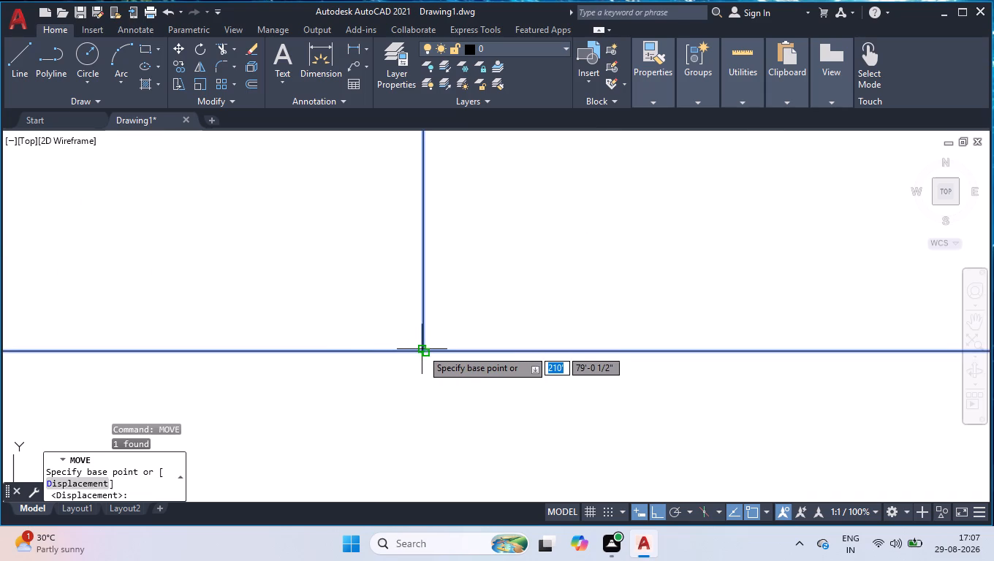
click(422, 349)
scroll(455, 389, down, 7)
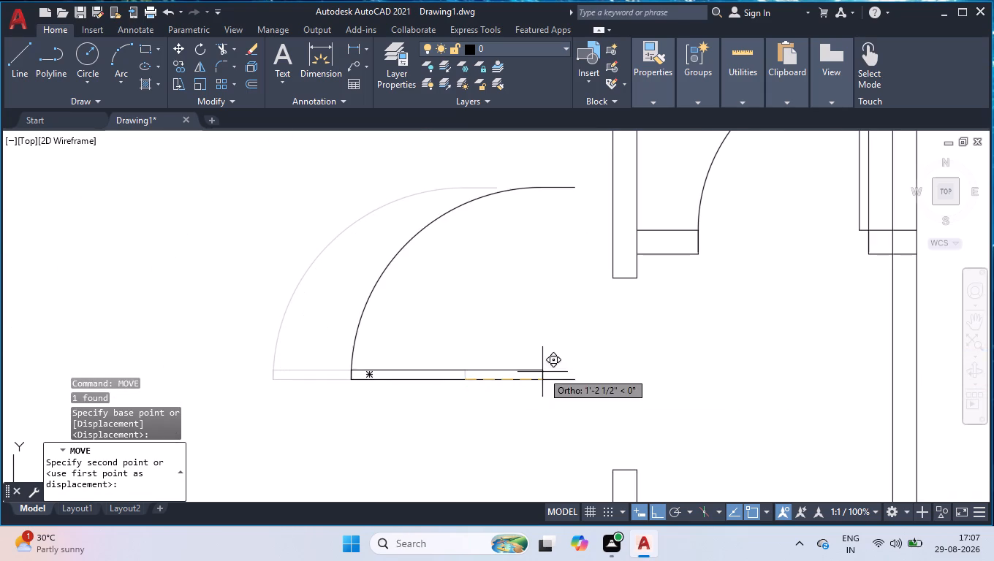
scroll(617, 475, up, 3)
click(600, 459)
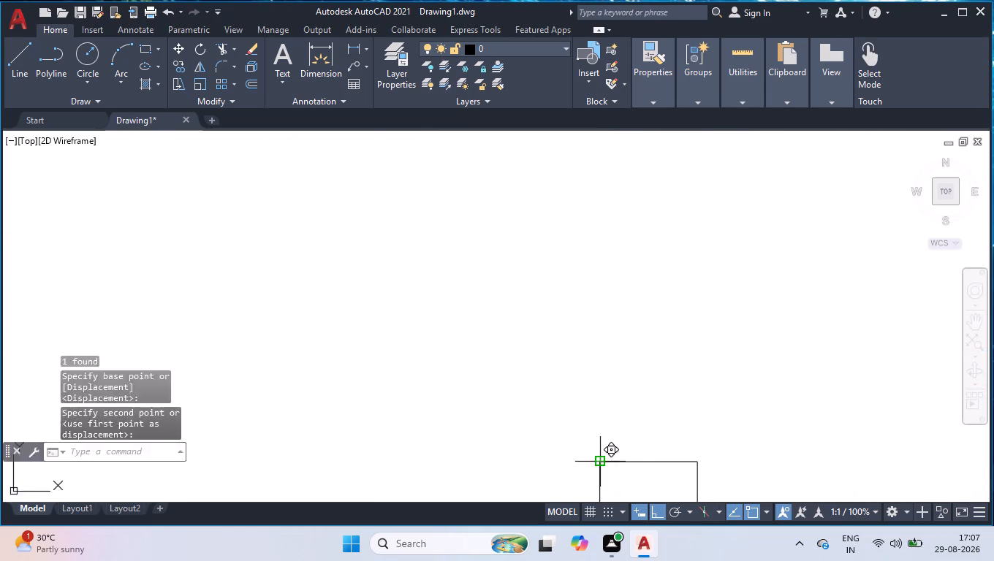
Shorten the door block's jamb depth to 4" so that it stays within the left vertical partition's thickness.
click(713, 462)
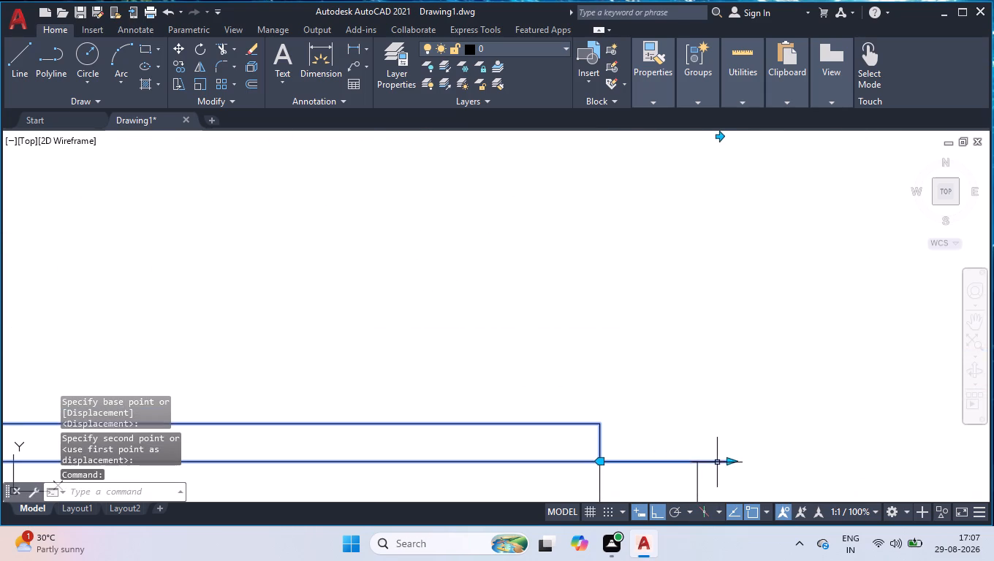
click(732, 462)
click(697, 462)
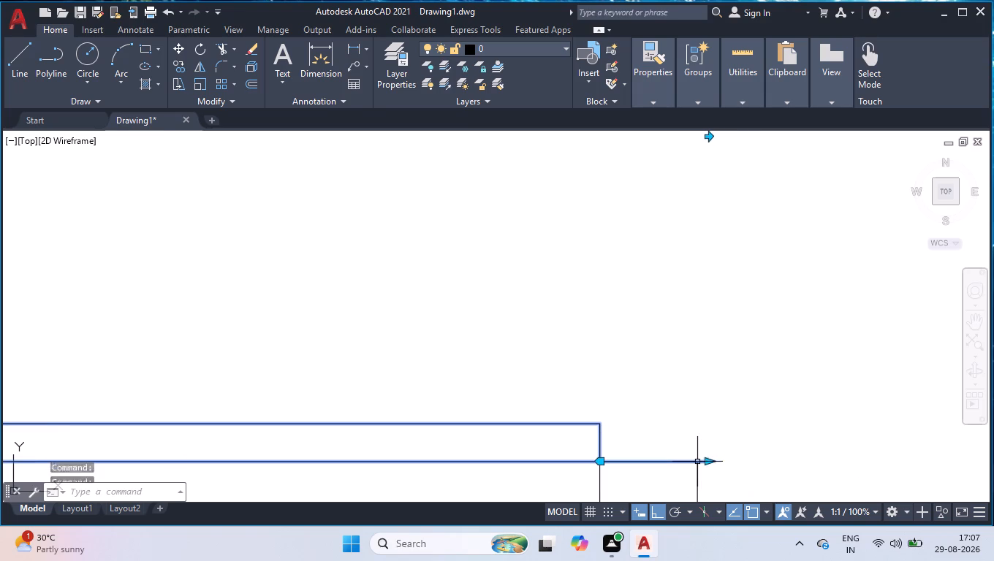
shift+drag(623, 340, 617, 347)
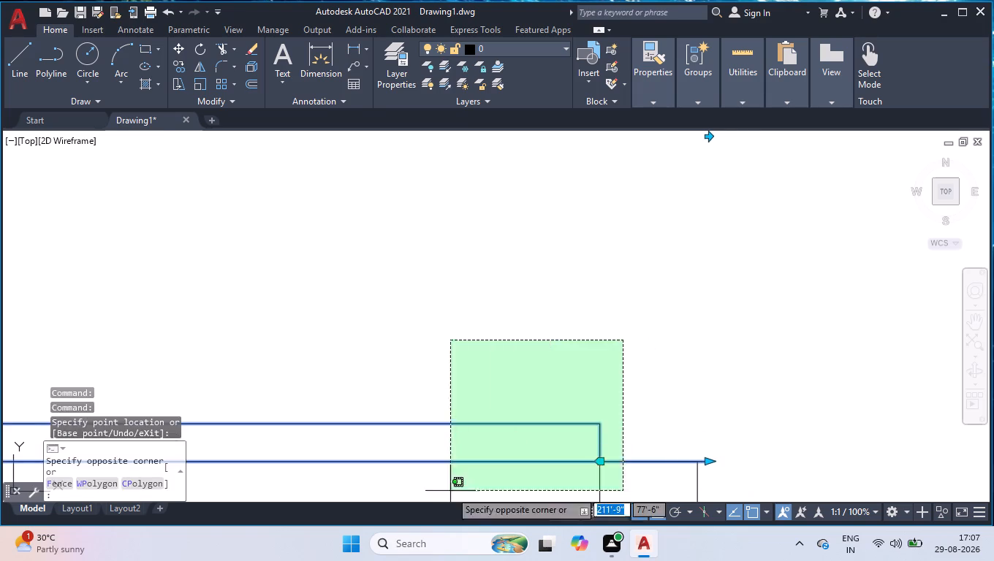
shift+click(450, 491)
scroll(663, 355, down, 2)
scroll(672, 423, up, 3)
scroll(694, 314, up, 4)
click(710, 347)
click(707, 364)
click(775, 351)
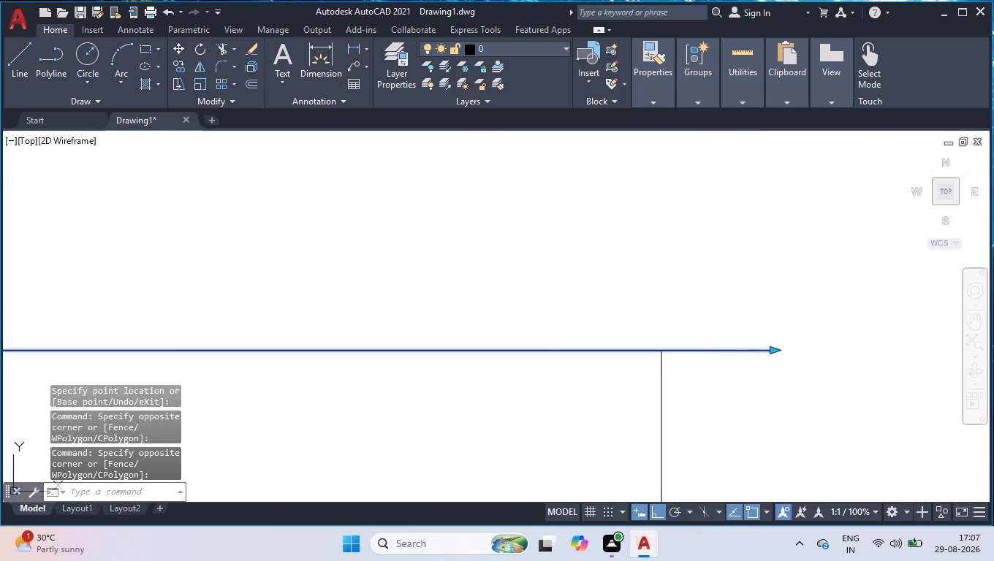
click(661, 352)
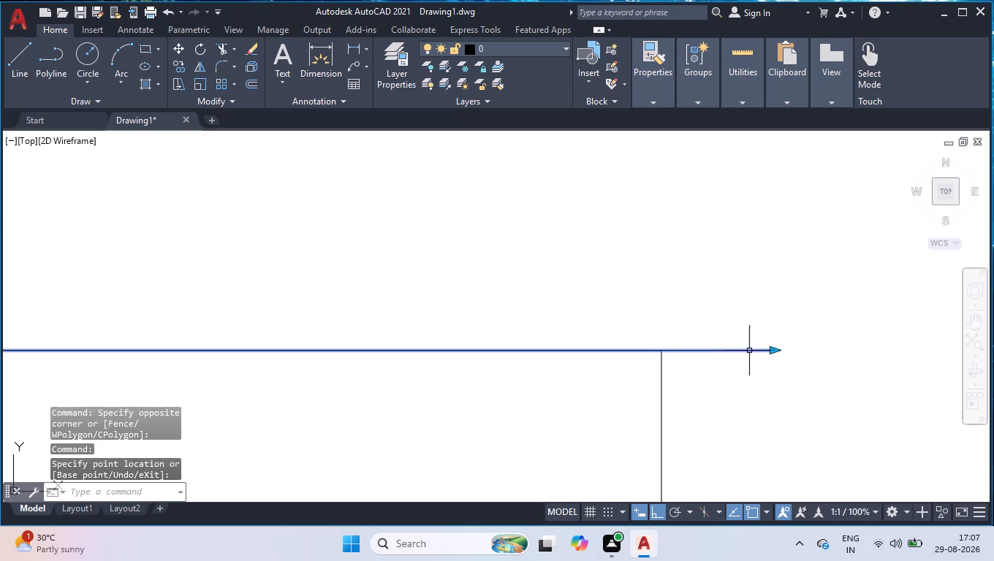
click(777, 351)
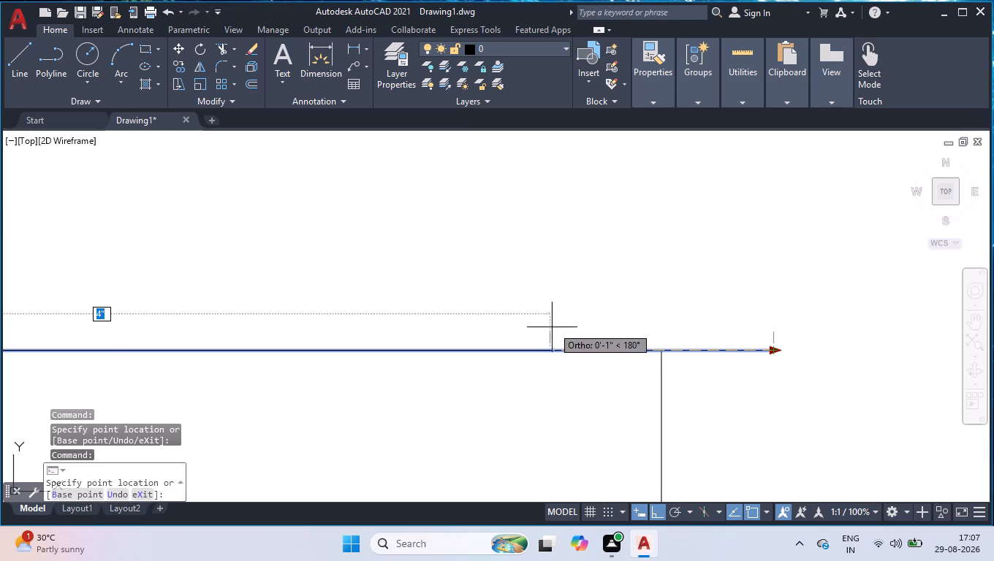
click(552, 327)
shift+click(493, 394)
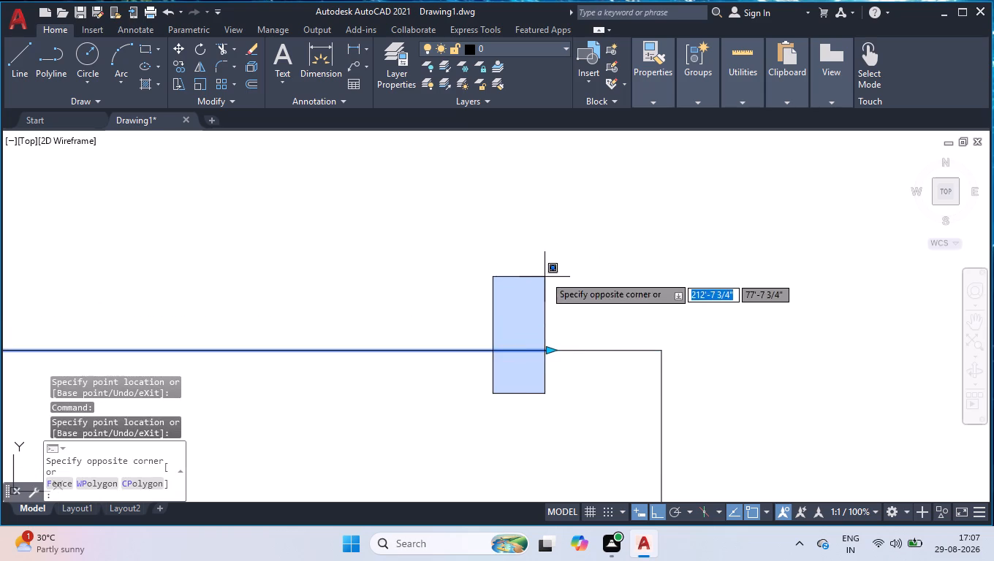
shift+click(404, 256)
Mirror the door onto the right vertical partition about a vertical line midway between the two partitions, using M2P and keeping the original.
scroll(567, 299, down, 4)
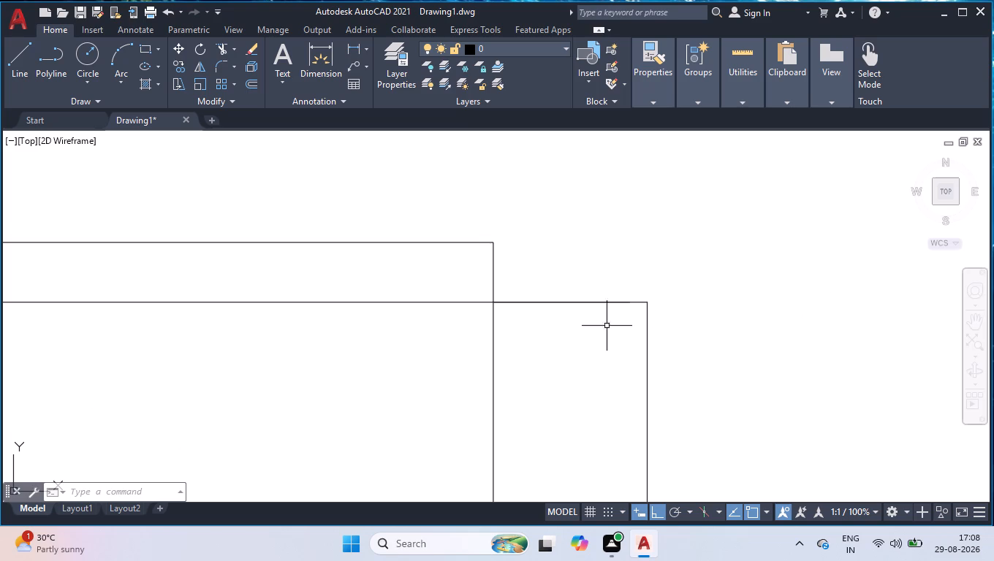
scroll(533, 242, down, 3)
scroll(490, 303, down, 4)
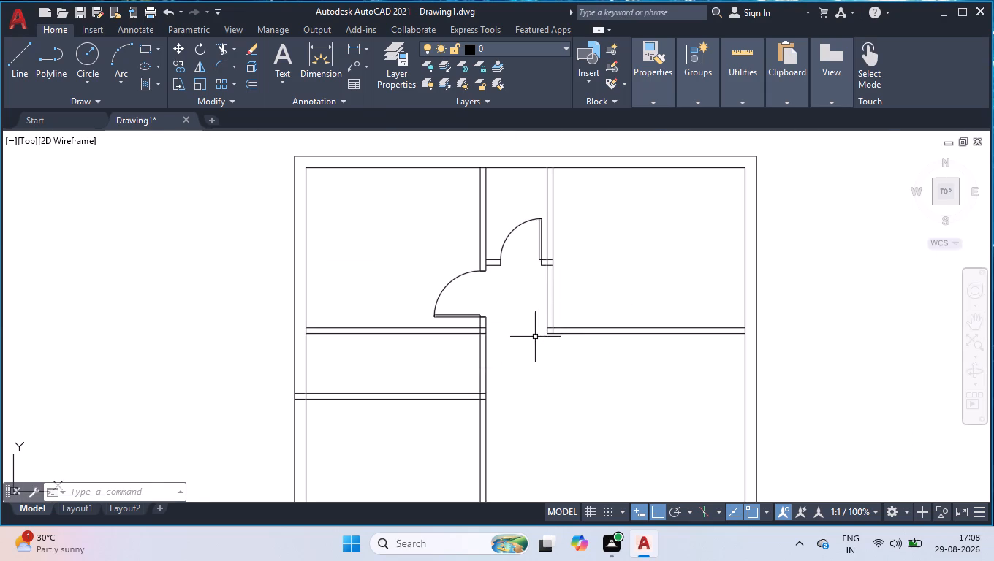
scroll(535, 337, up, 3)
scroll(531, 346, down, 1)
text(MI)
key(Return)
drag(387, 236, 382, 243)
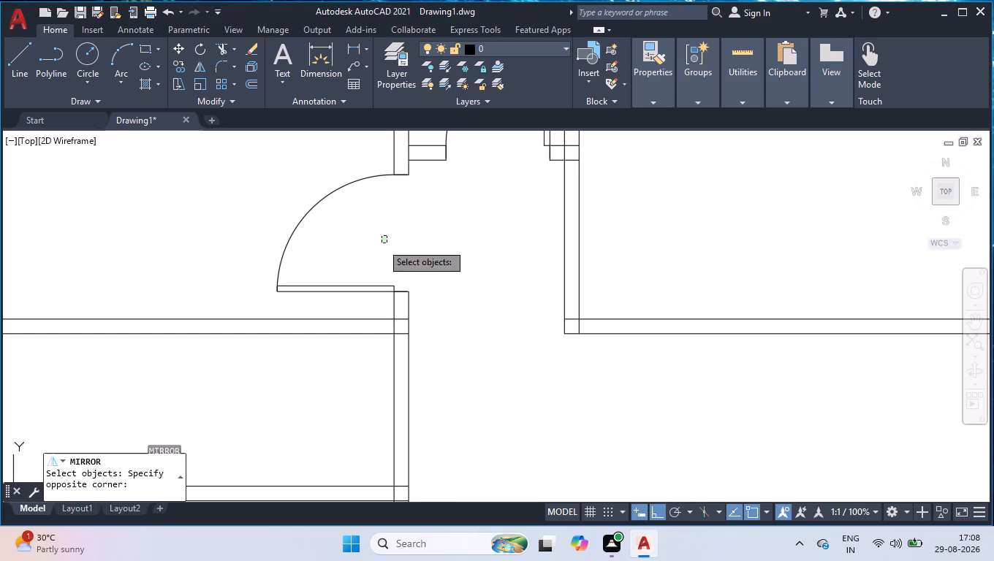
click(318, 286)
key(Return)
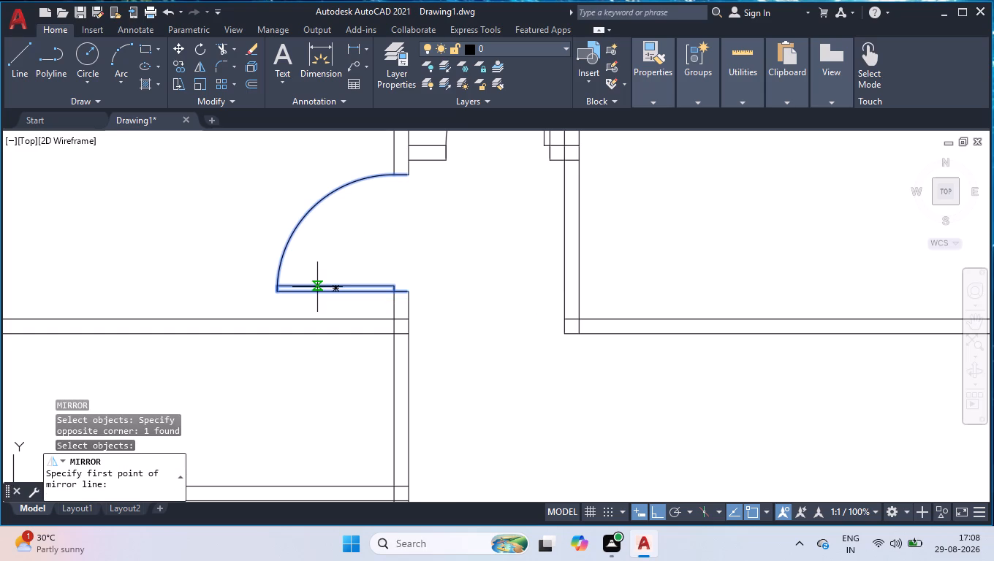
text(M2P)
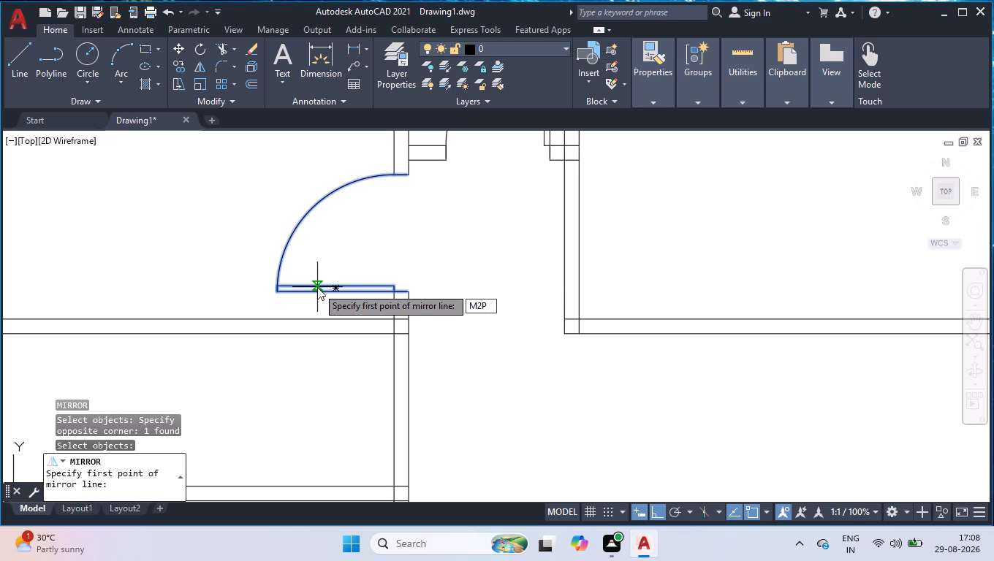
key(Return)
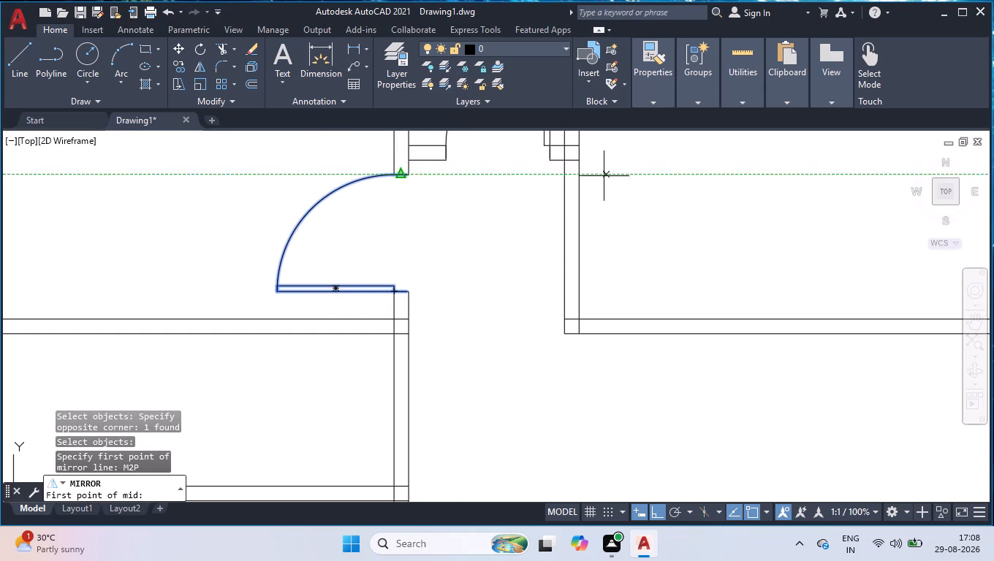
click(580, 161)
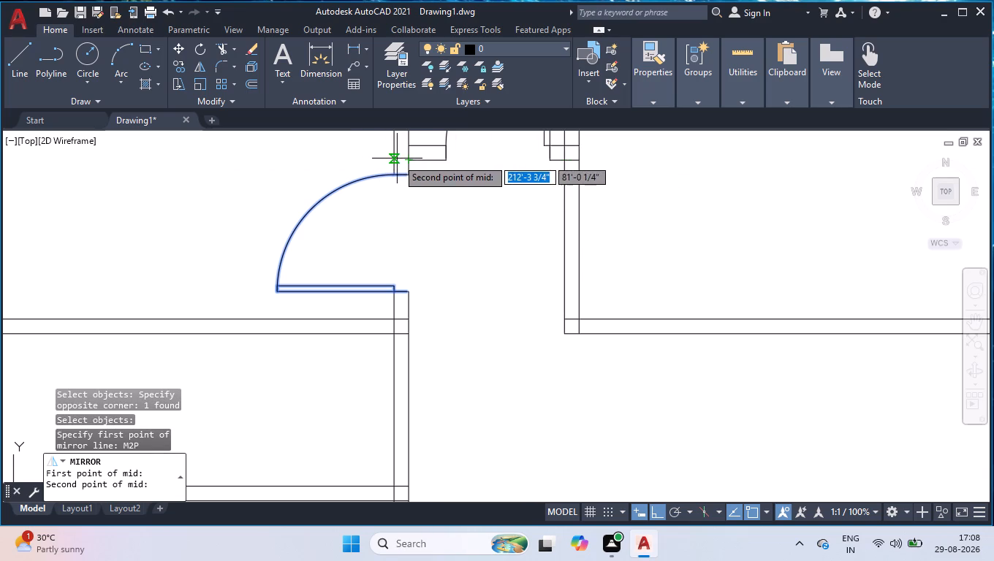
click(397, 159)
click(478, 326)
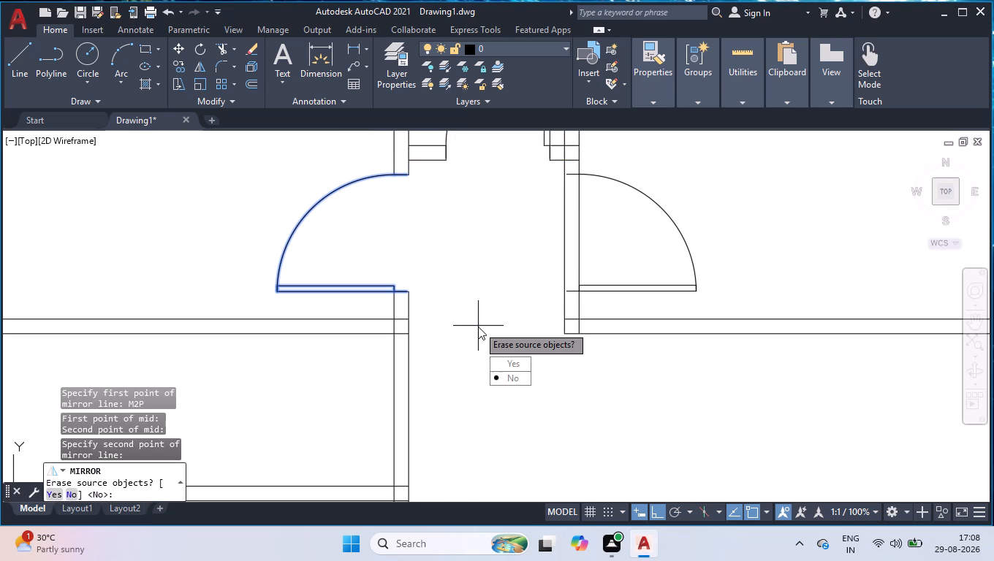
key(Return)
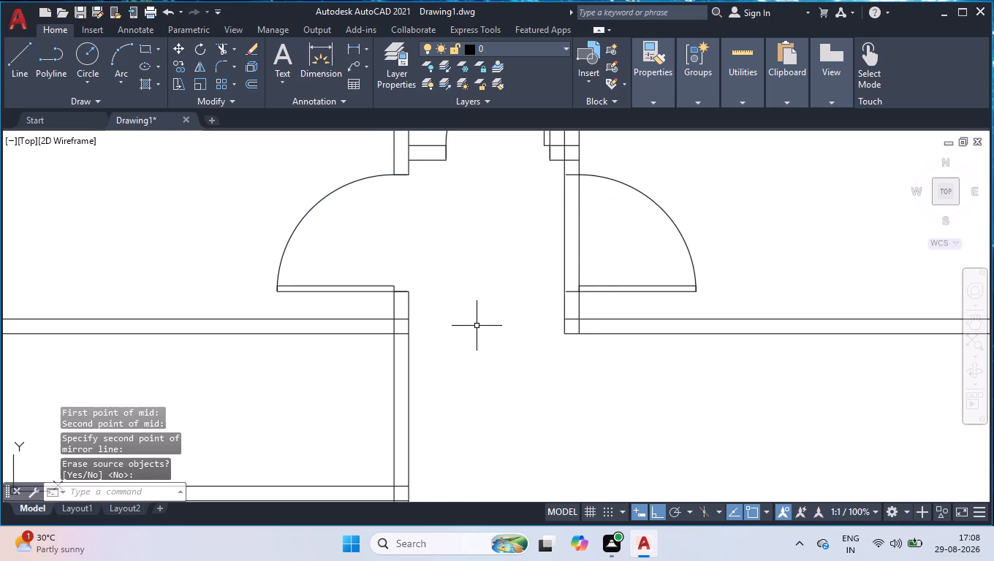
Move the mirrored door horizontally from the end of its upper jamb line to the right vertical partition's corridor-side face.
click(657, 200)
click(632, 210)
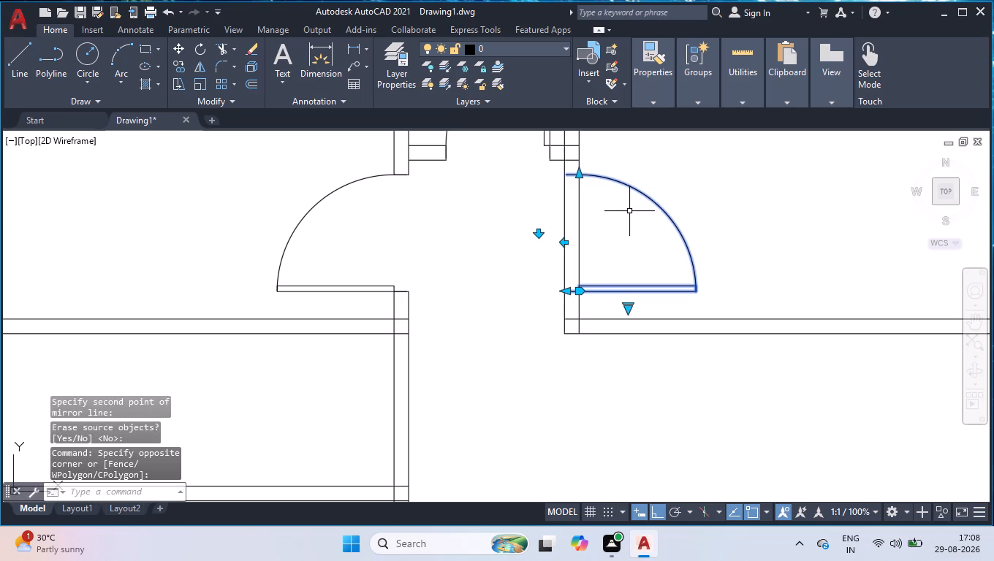
text(MOV)
key(Return)
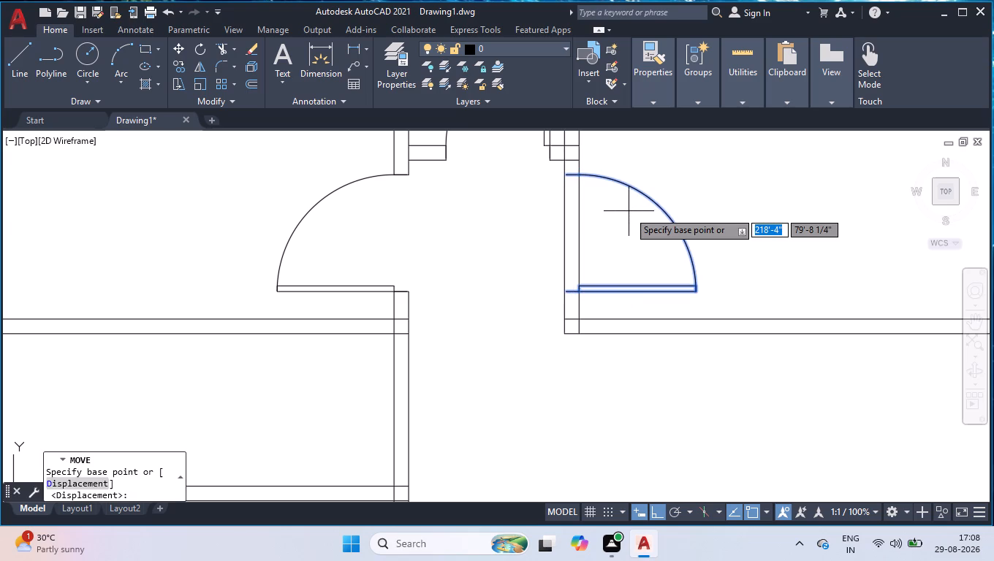
scroll(583, 167, up, 4)
scroll(507, 213, up, 2)
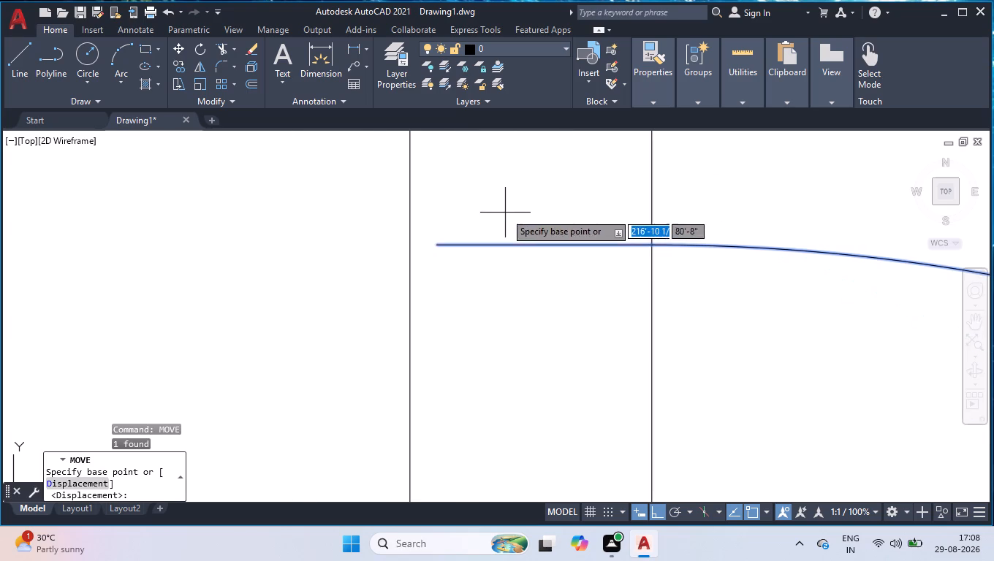
click(438, 243)
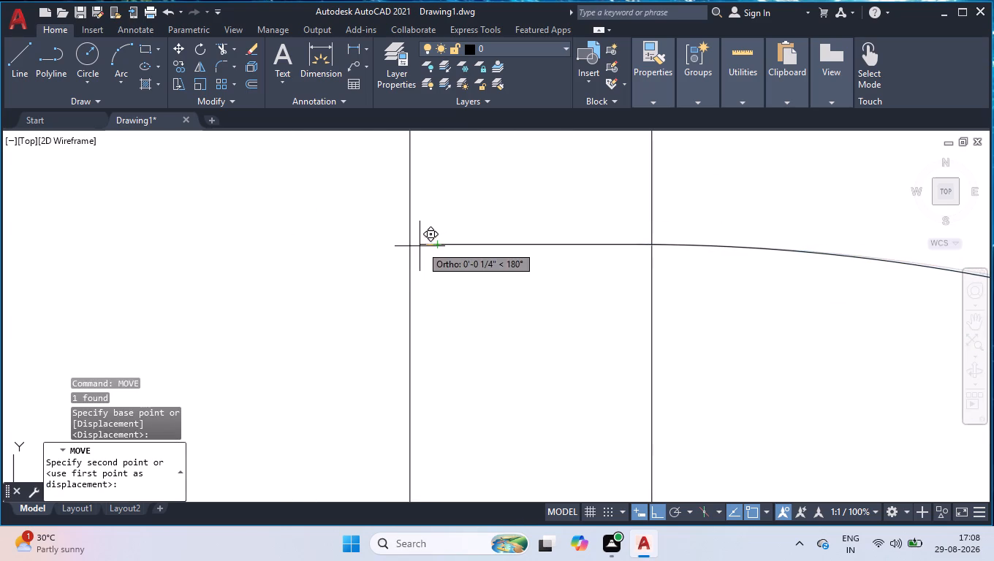
click(412, 245)
Trim the right vertical partition's two lines across the mirrored door's opening, including the short remnant crossing the door leaf.
scroll(509, 226, down, 6)
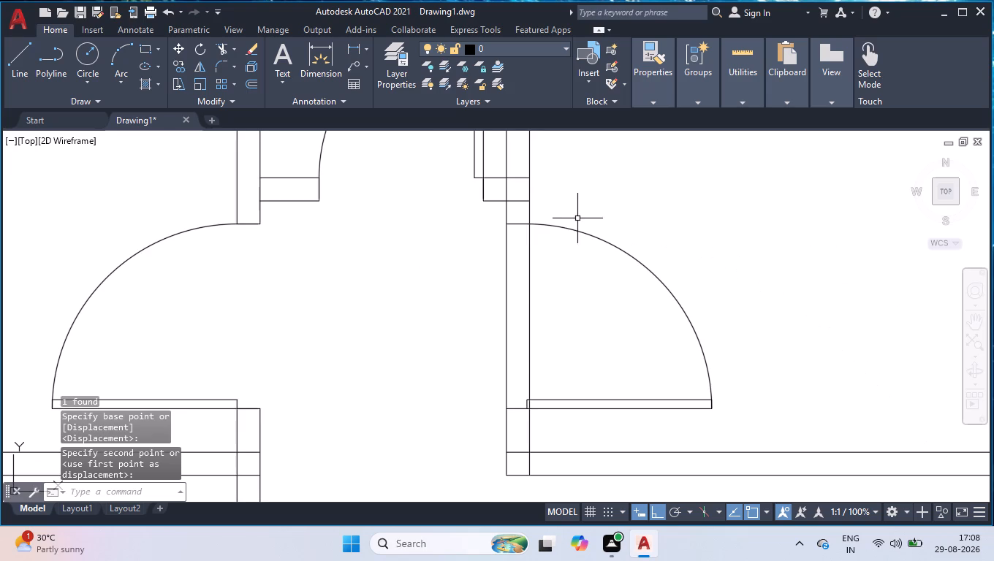
text(TR)
key(Return)
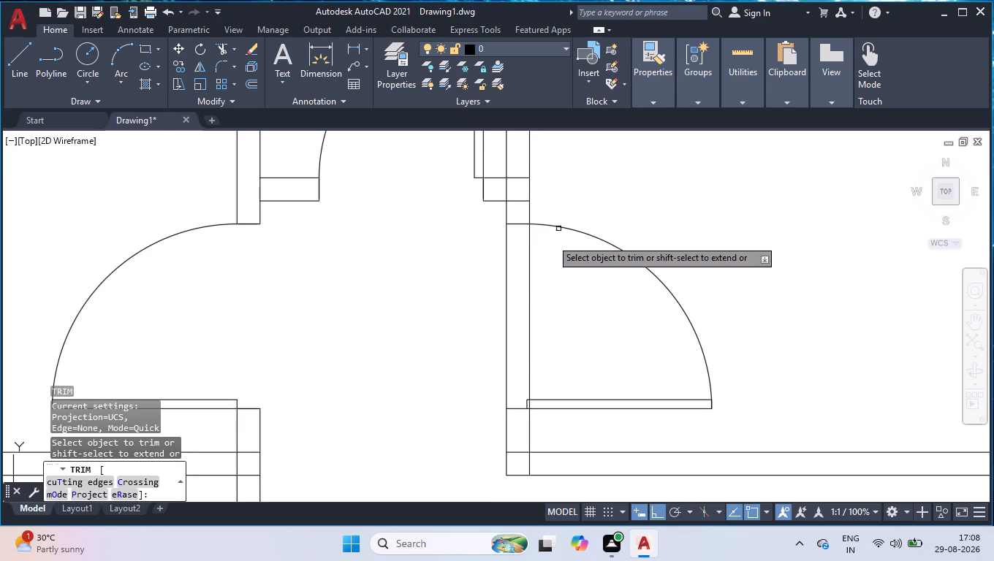
click(535, 298)
click(448, 307)
key(Return)
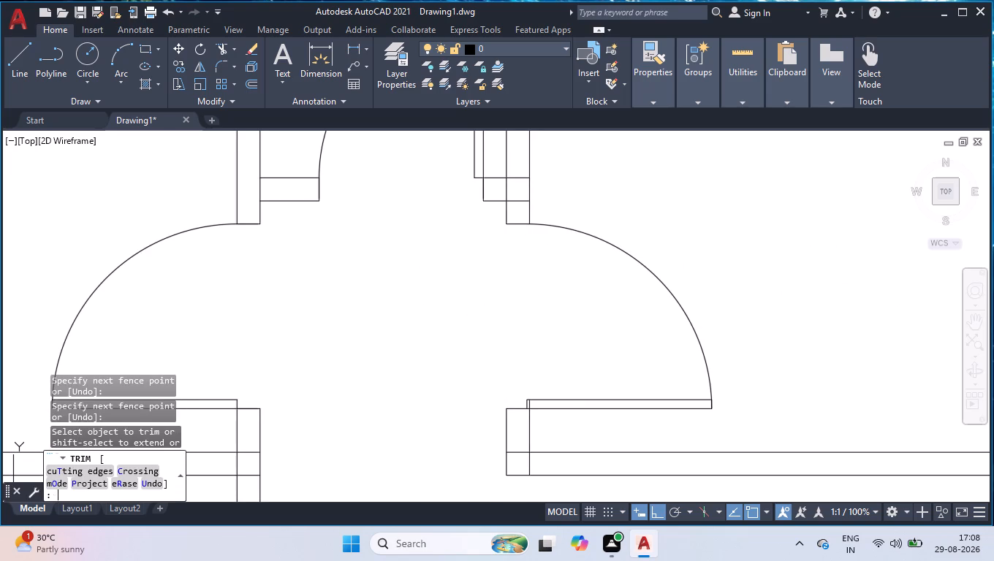
scroll(504, 415, up, 4)
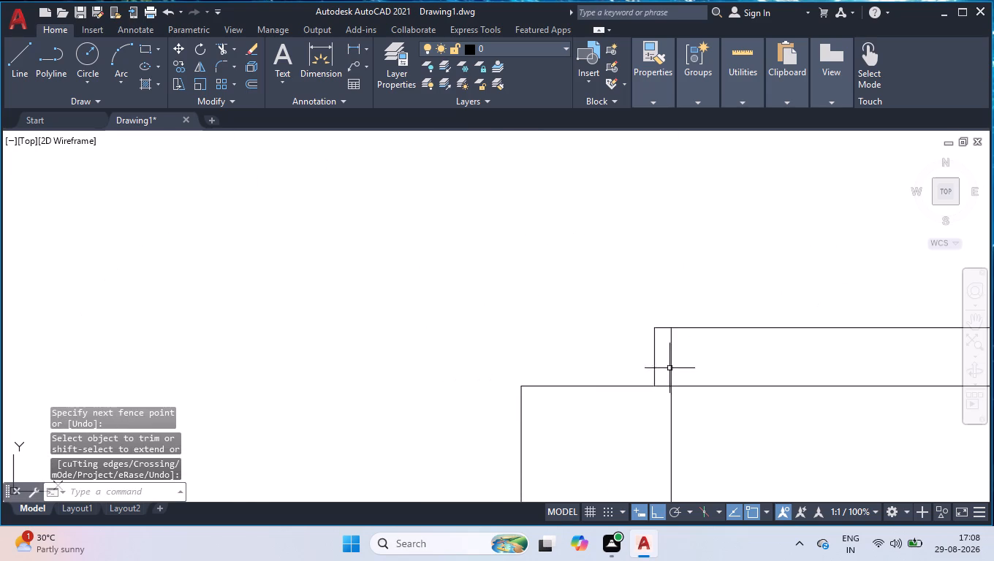
key(space)
click(670, 357)
key(space)
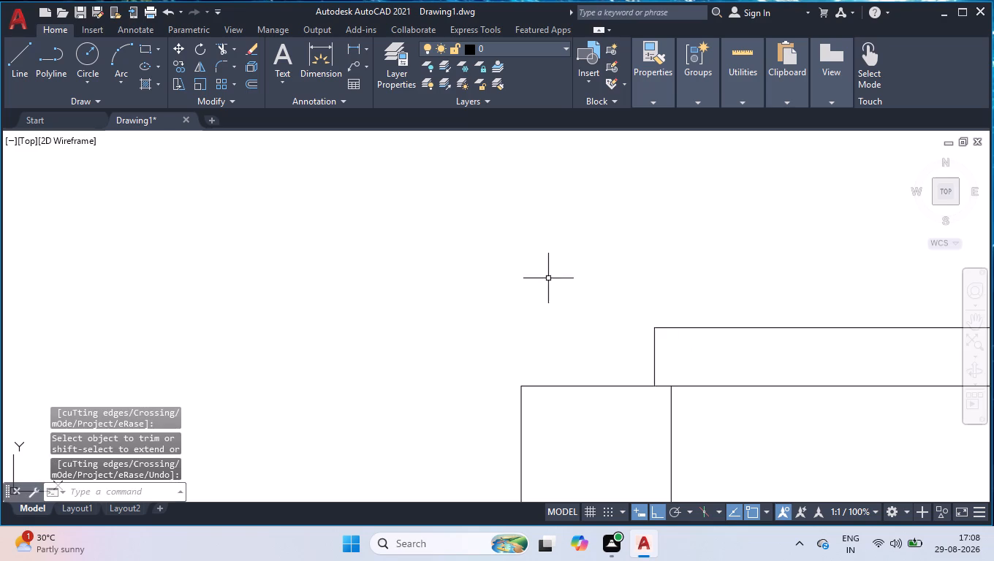
Trim the overlapping lines where the short wall stubs beside the upper door meet the left and right vertical partitions.
scroll(524, 267, down, 6)
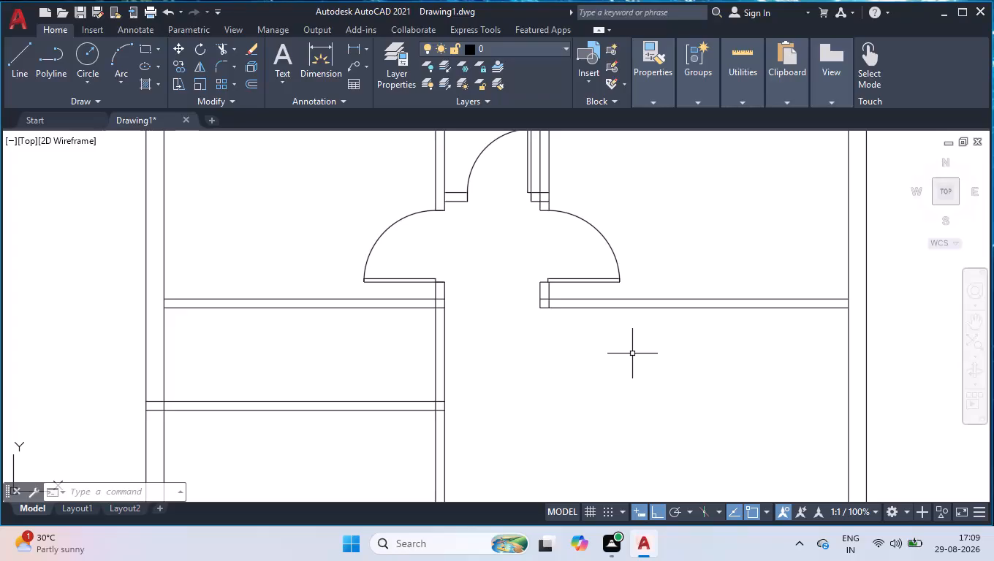
text(TR)
key(Return)
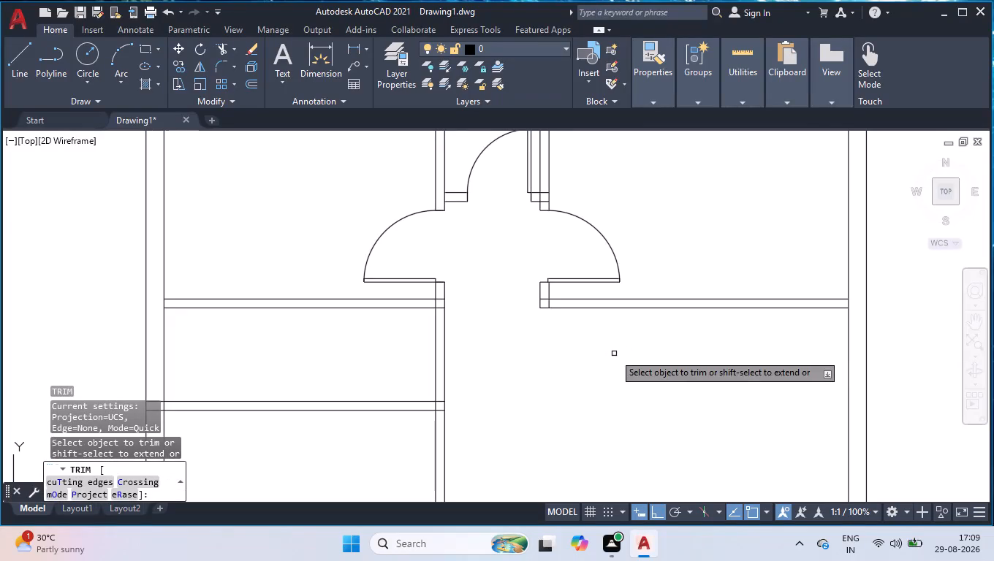
scroll(447, 198, up, 2)
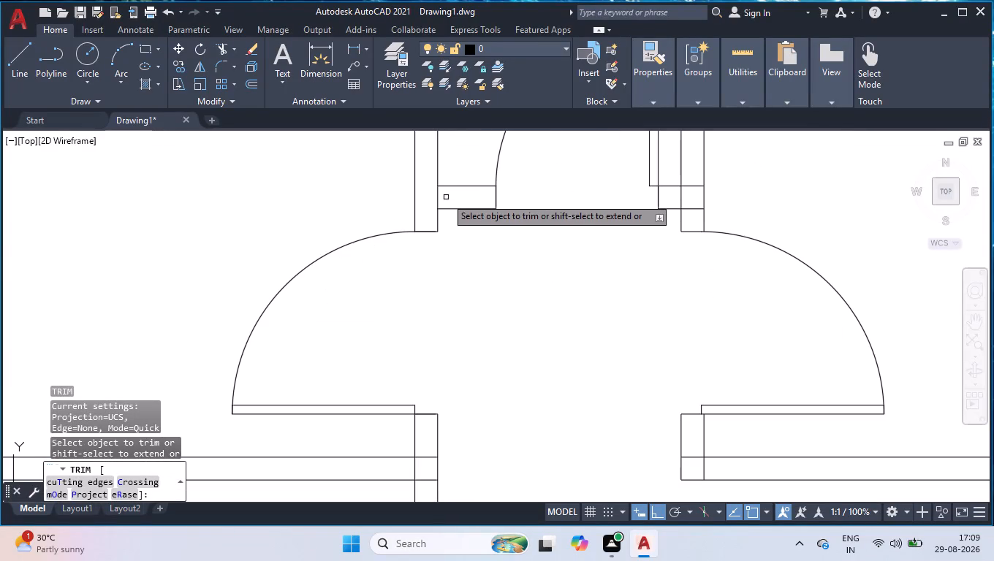
click(436, 195)
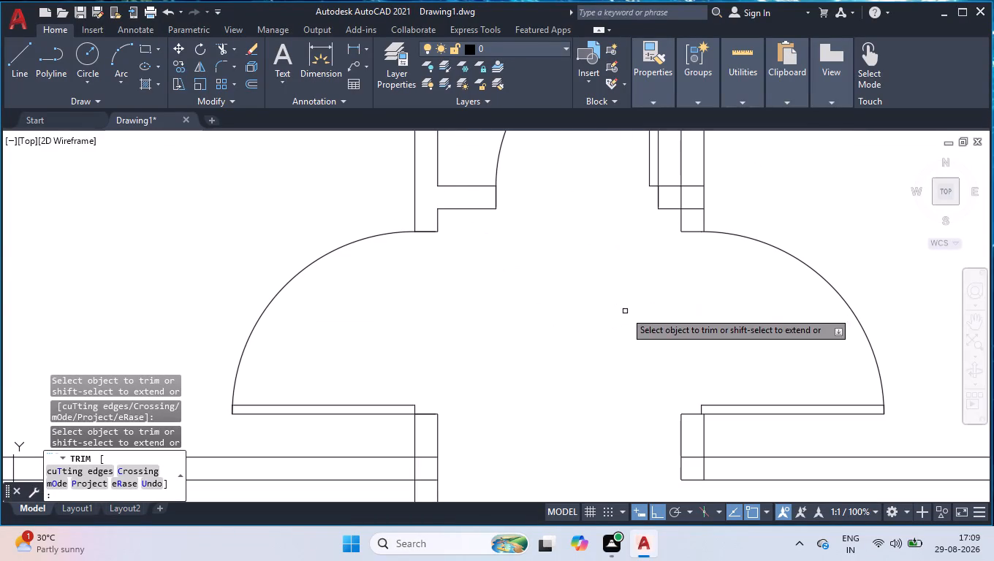
scroll(702, 149, up, 1)
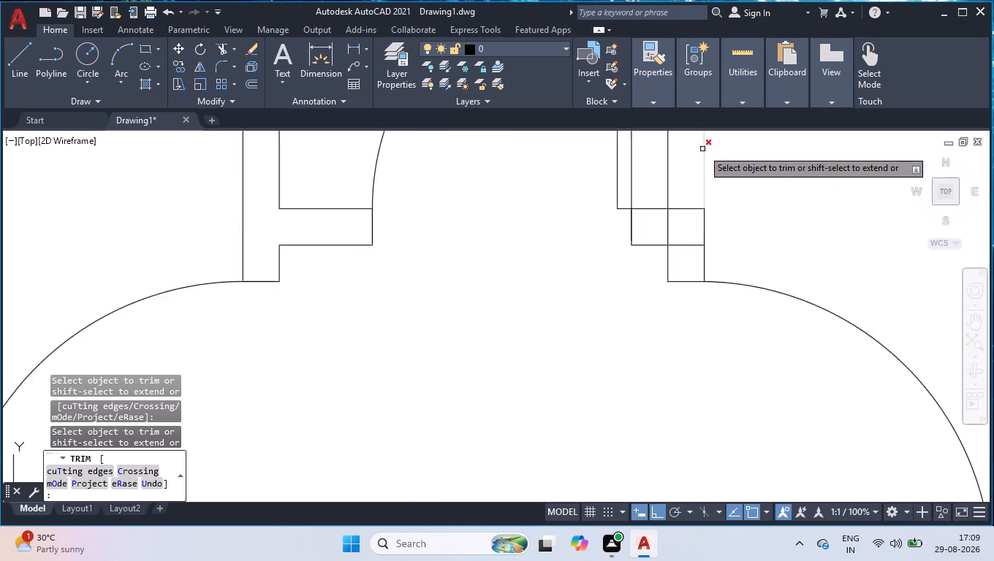
scroll(702, 149, up, 1)
click(637, 274)
click(679, 327)
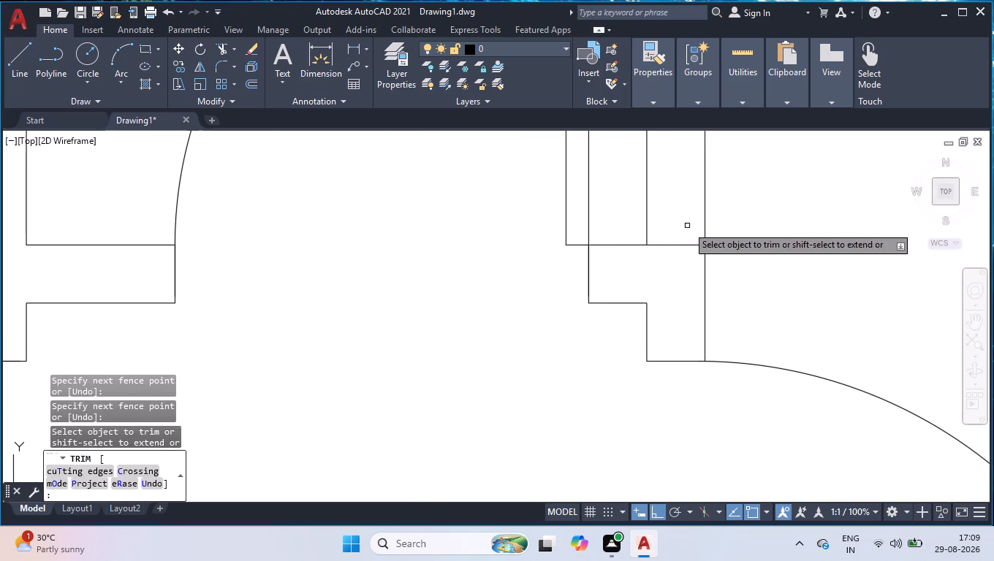
click(686, 225)
click(665, 264)
key(Return)
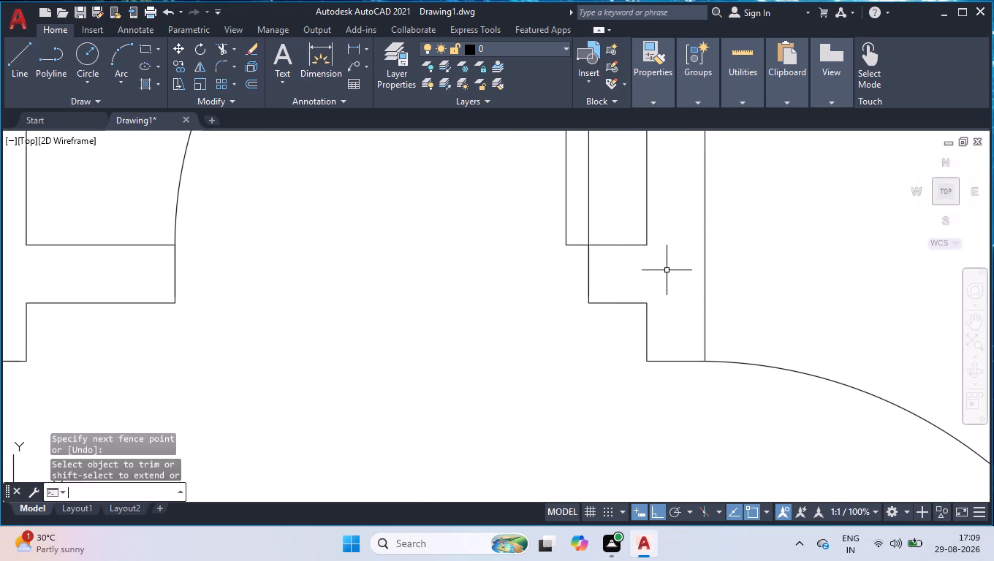
scroll(640, 389, down, 2)
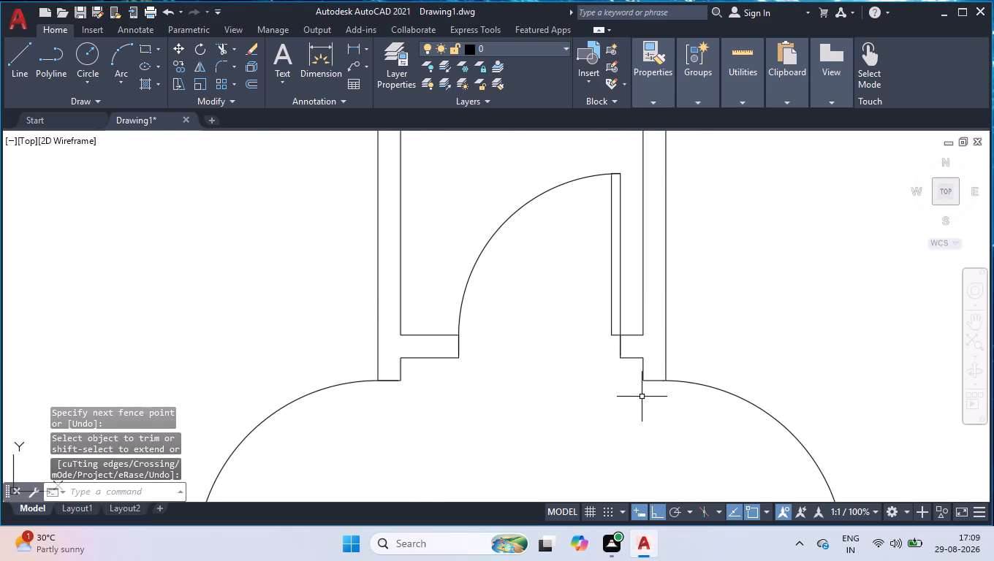
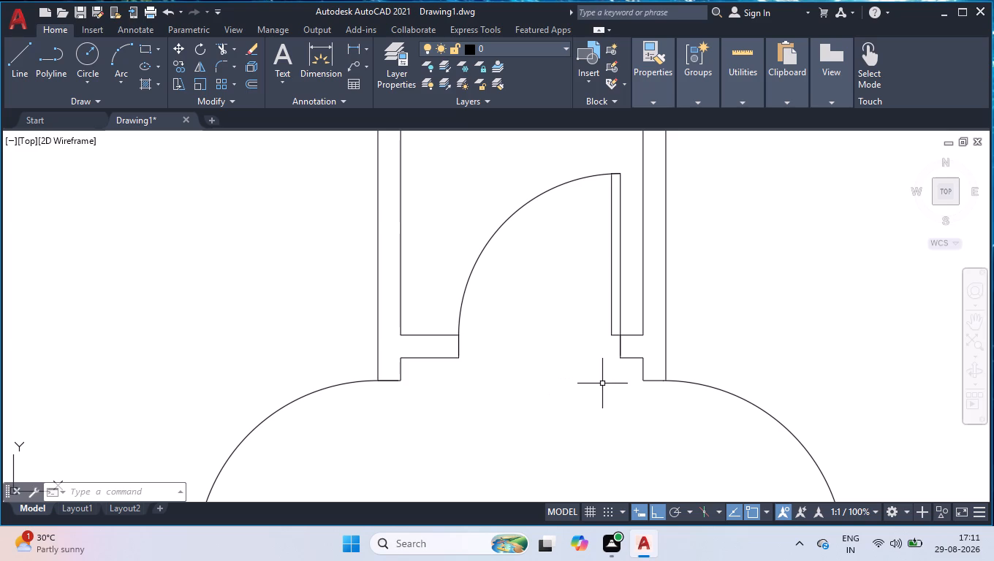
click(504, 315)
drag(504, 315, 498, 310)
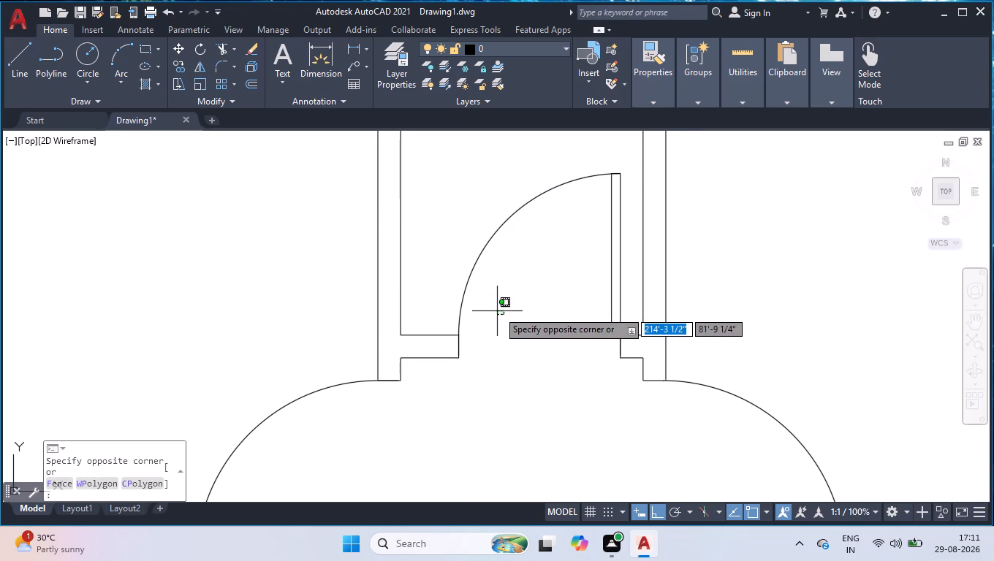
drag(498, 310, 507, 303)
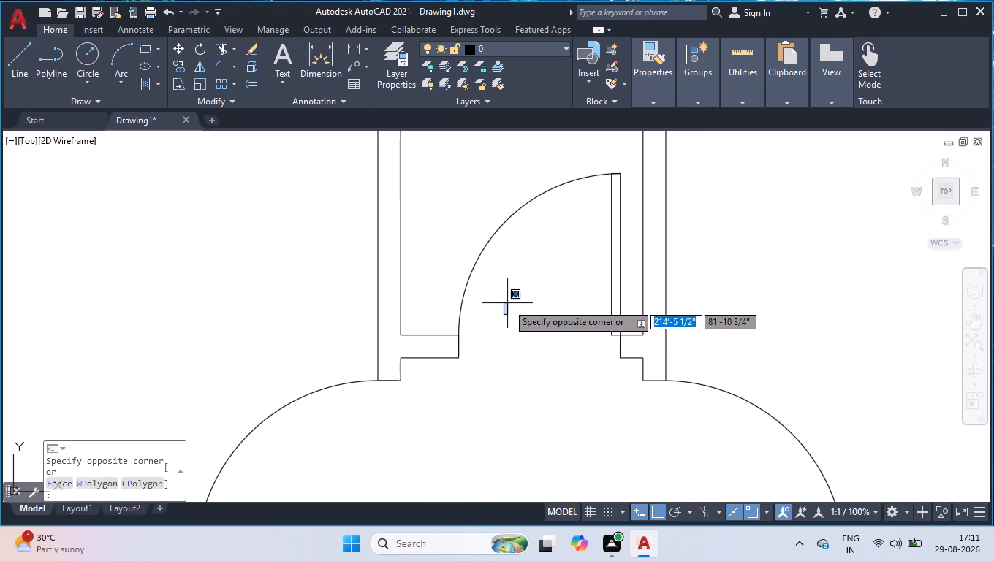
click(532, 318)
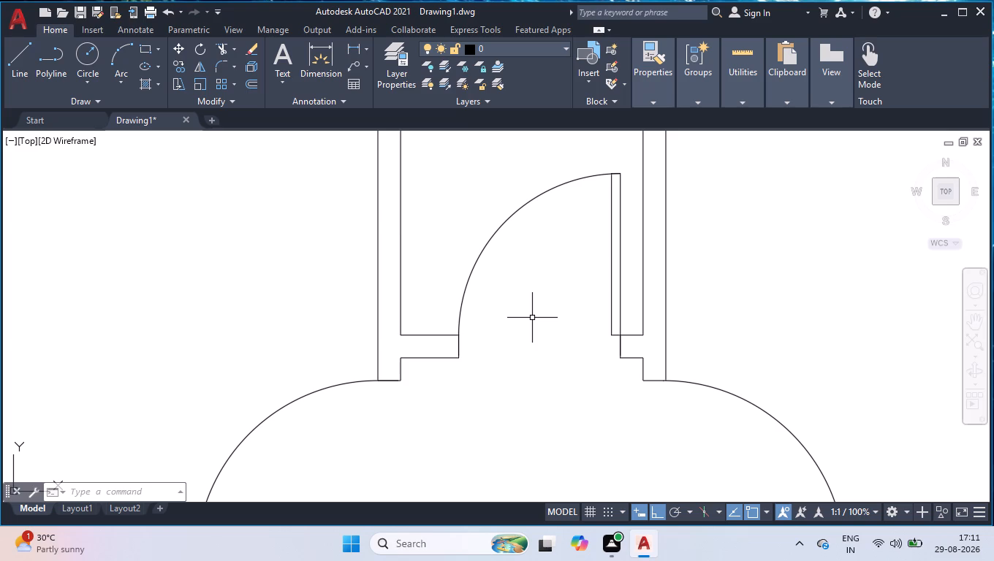
Break the left outer wall's inner line at the two facing lines of the horizontal partitions enclosing the narrow space below the upper-left room.
scroll(335, 248, down, 1)
scroll(428, 248, down, 1)
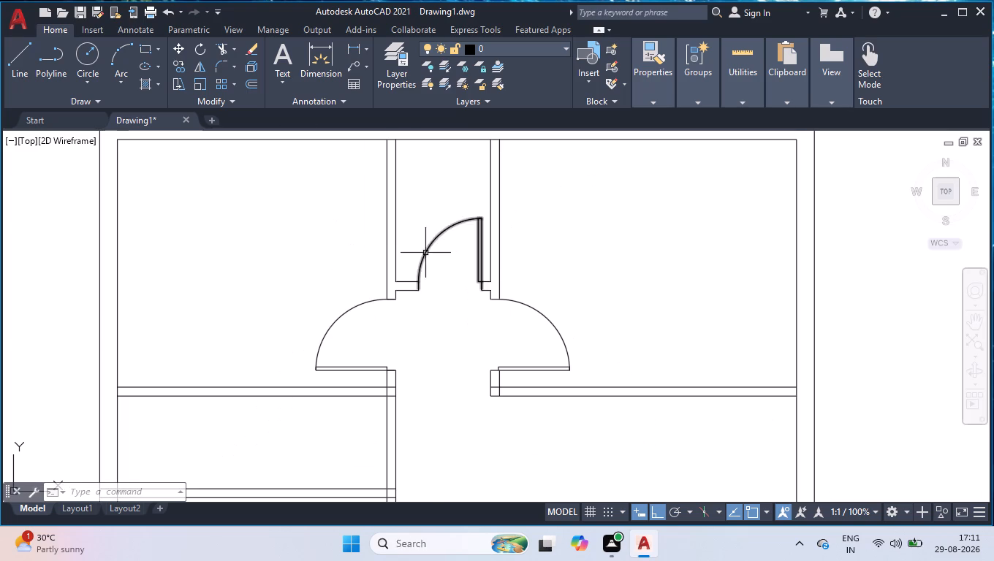
scroll(419, 257, down, 1)
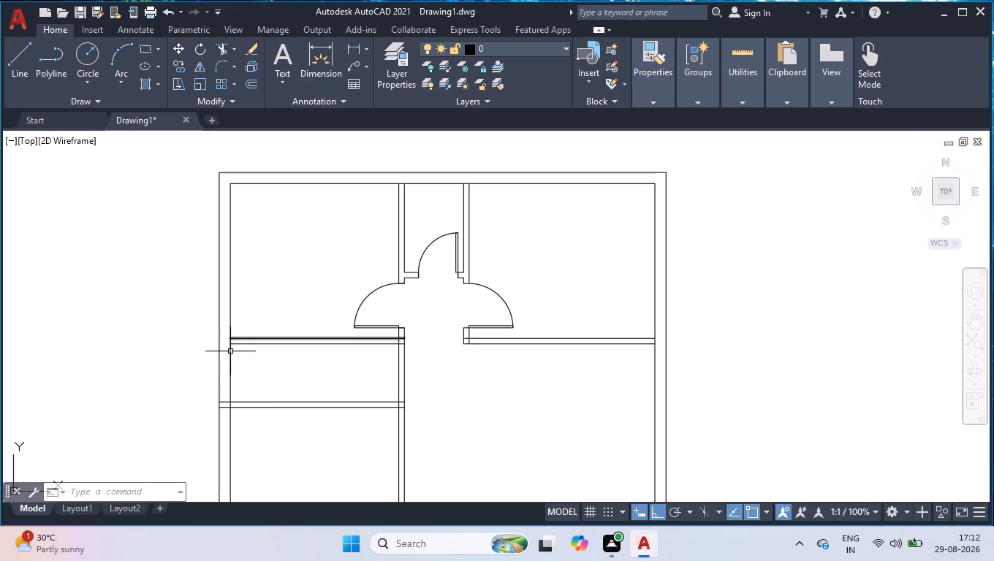
scroll(224, 380, up, 2)
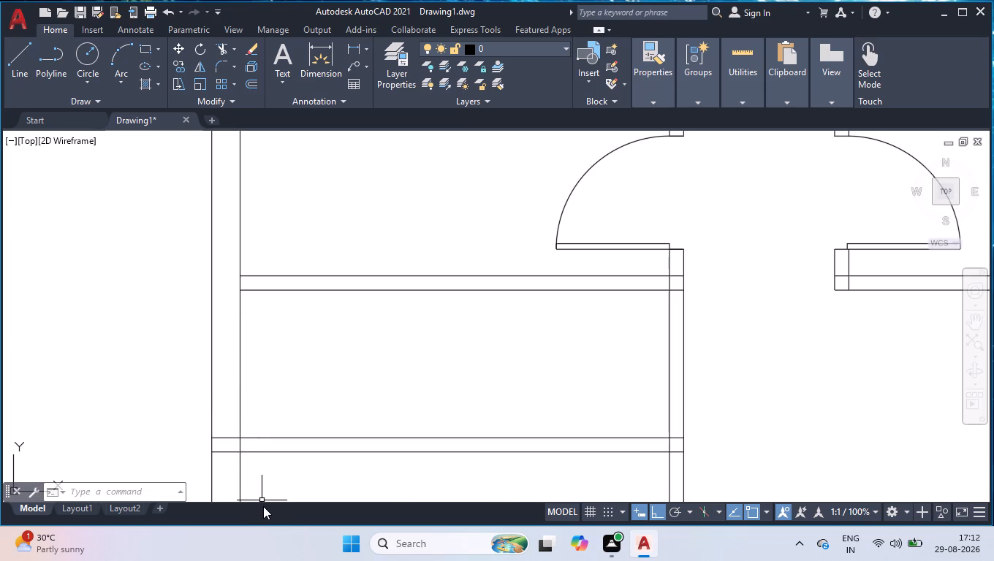
text(BR)
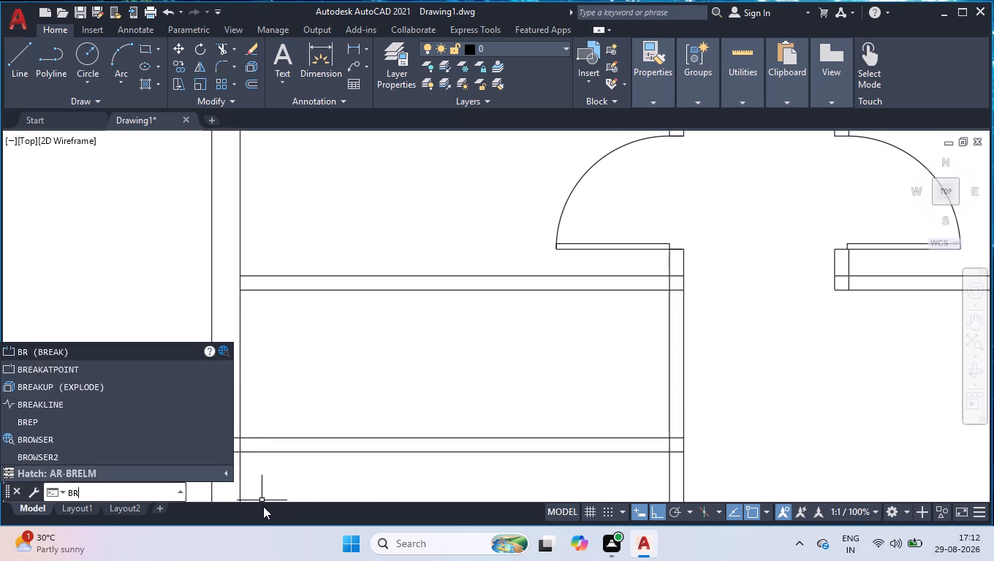
key(Down)
key(Return)
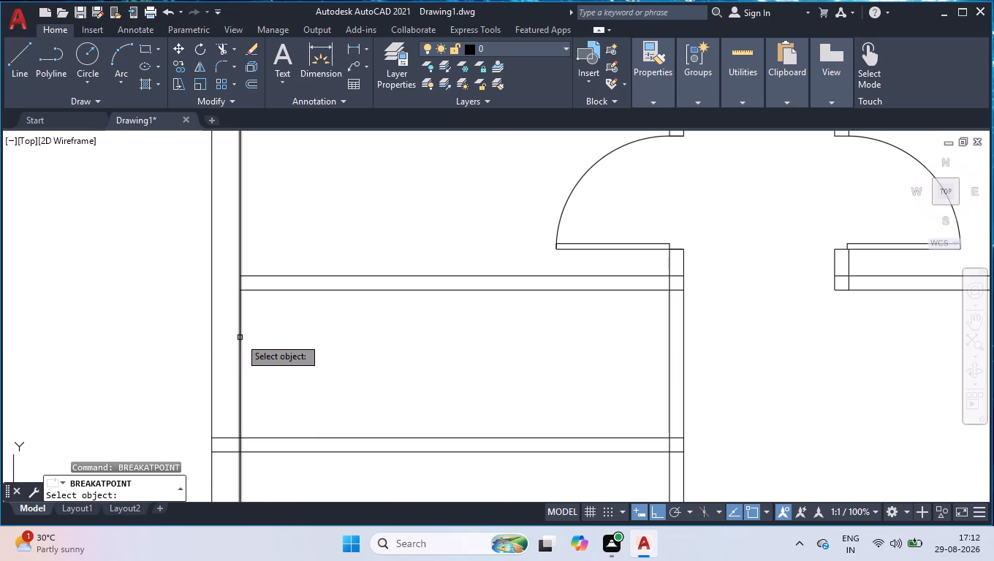
click(241, 336)
click(240, 289)
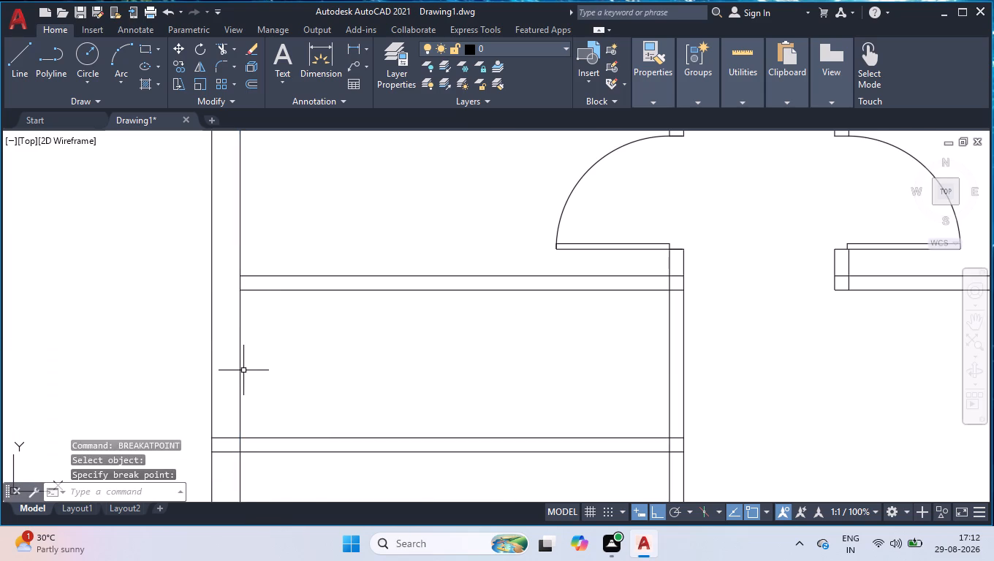
key(space)
click(240, 368)
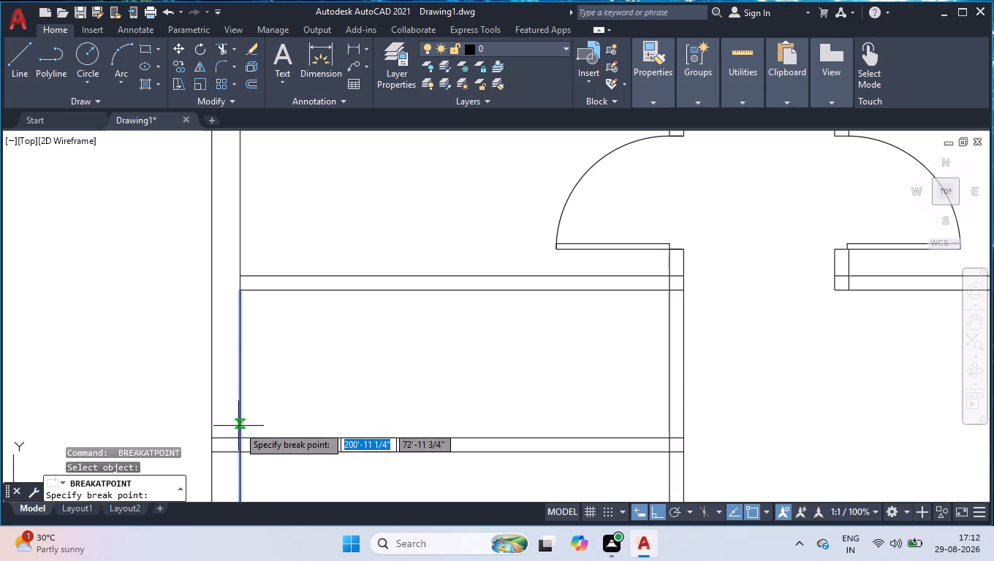
click(238, 438)
Offset the broken inner wall segment 6' into the narrow space, and offset that new line 4.5" further right to form a vertical partition.
text(OFF)
key(Return)
text(6')
key(Return)
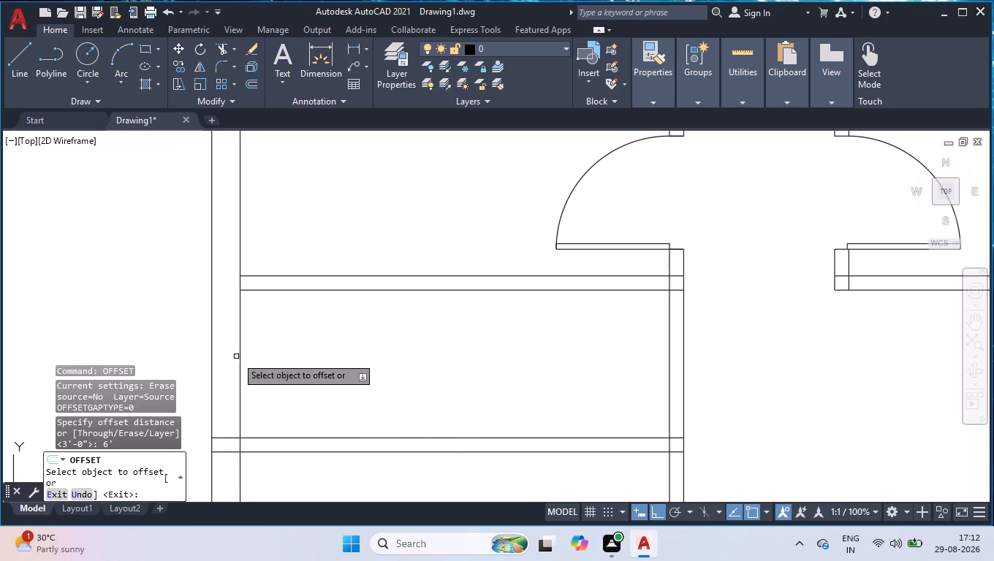
click(240, 352)
click(459, 356)
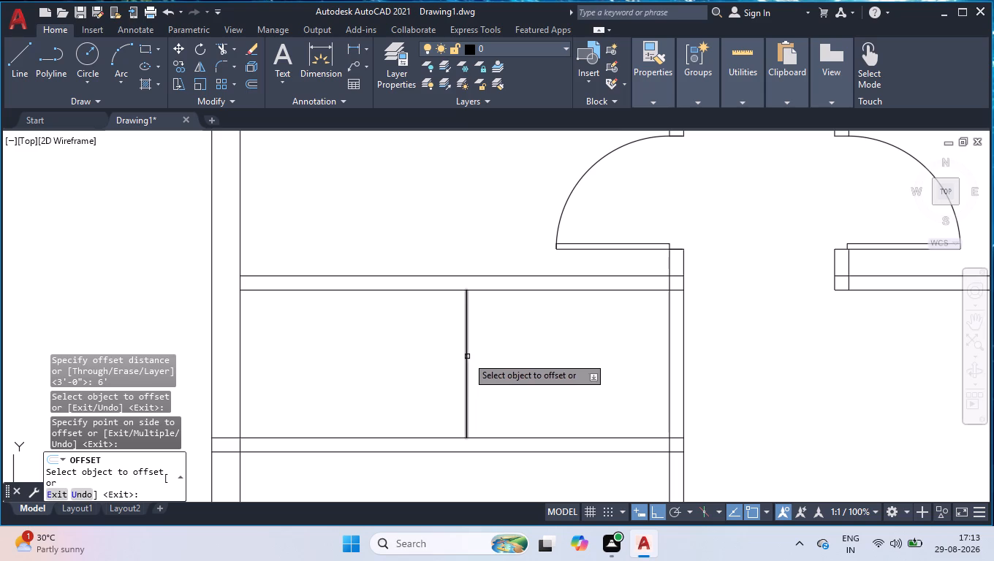
click(468, 356)
text(4.)
key(5)
key(Return)
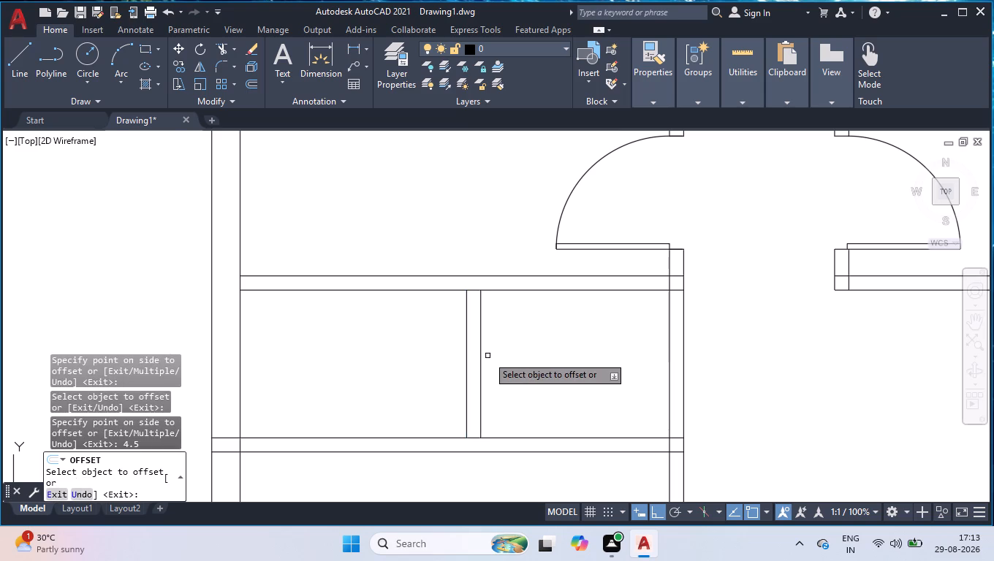
key(Return)
Measure the small space between the new vertical partition and the corridor's left partition.
text(MEAS)
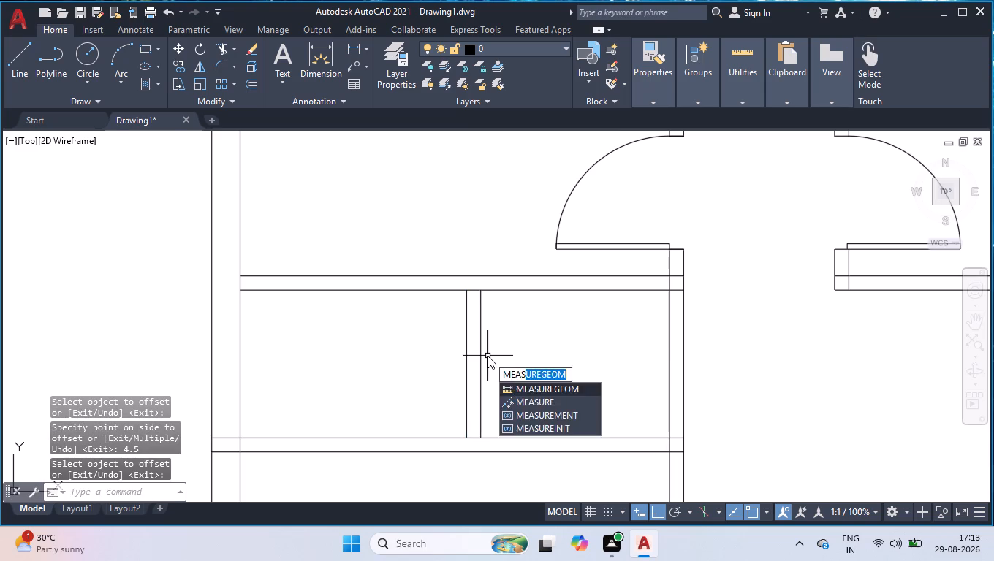
key(Return)
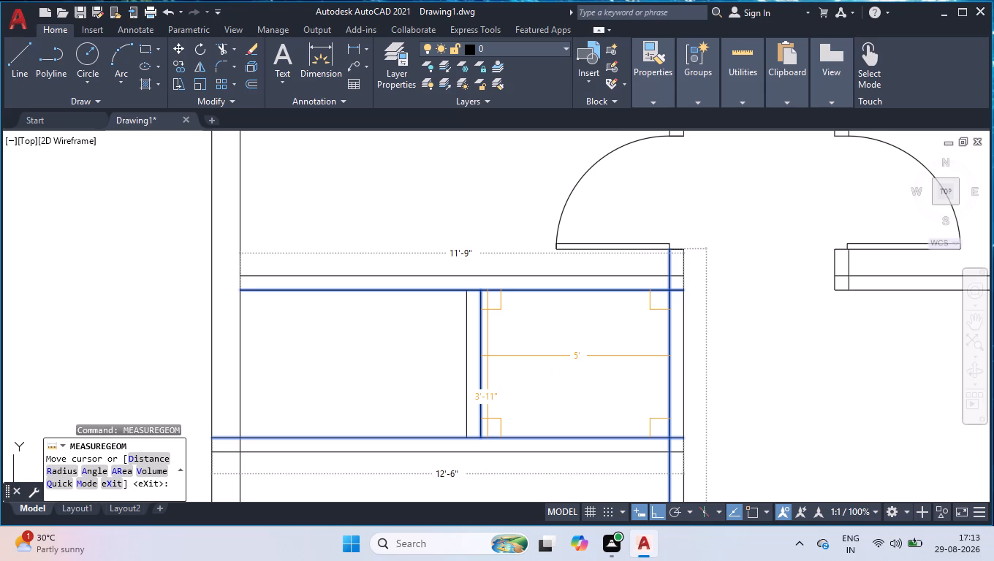
key(Return)
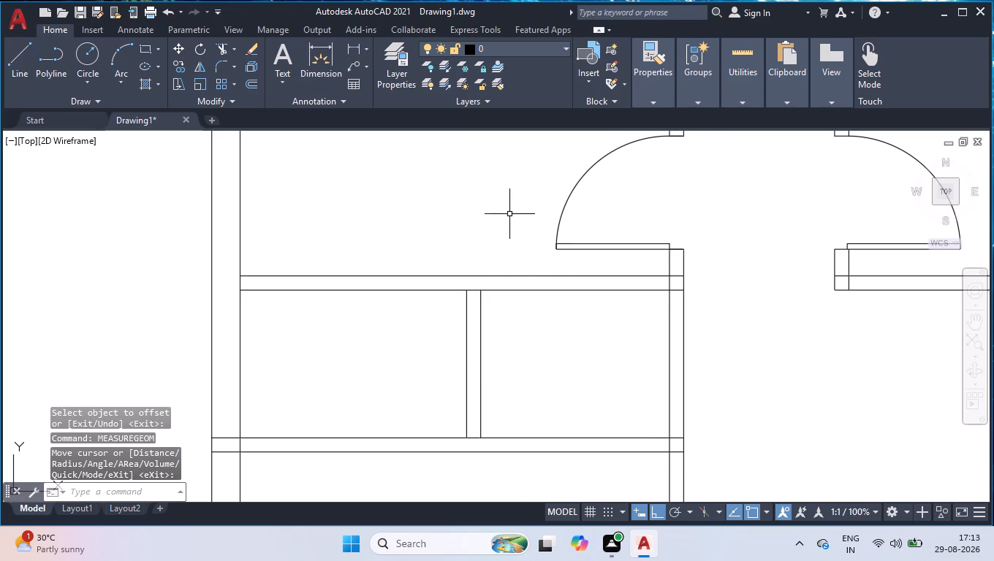
Extend both lines of the new vertical partition up to the upper line of the horizontal partition above.
scroll(509, 208, down, 3)
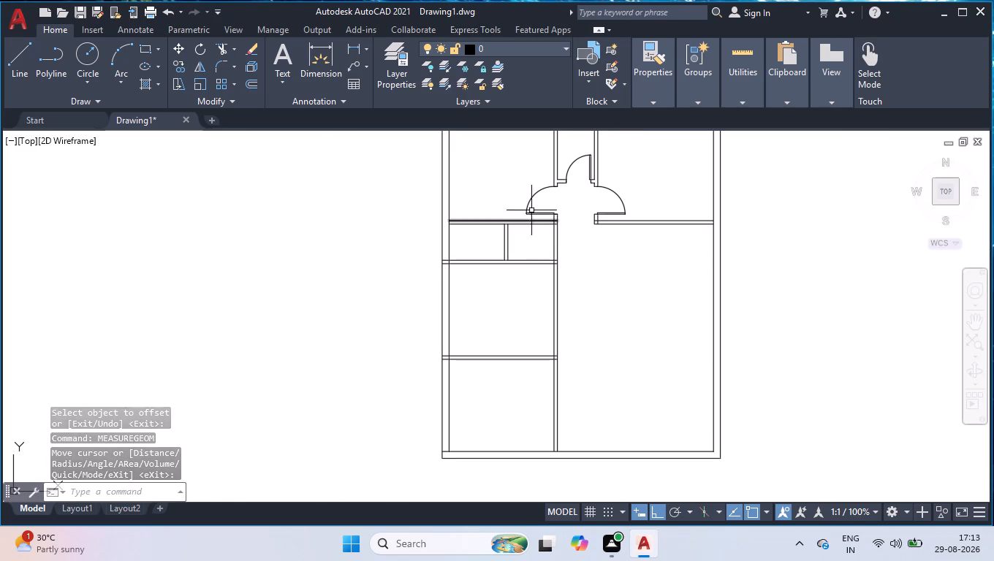
scroll(521, 180, down, 1)
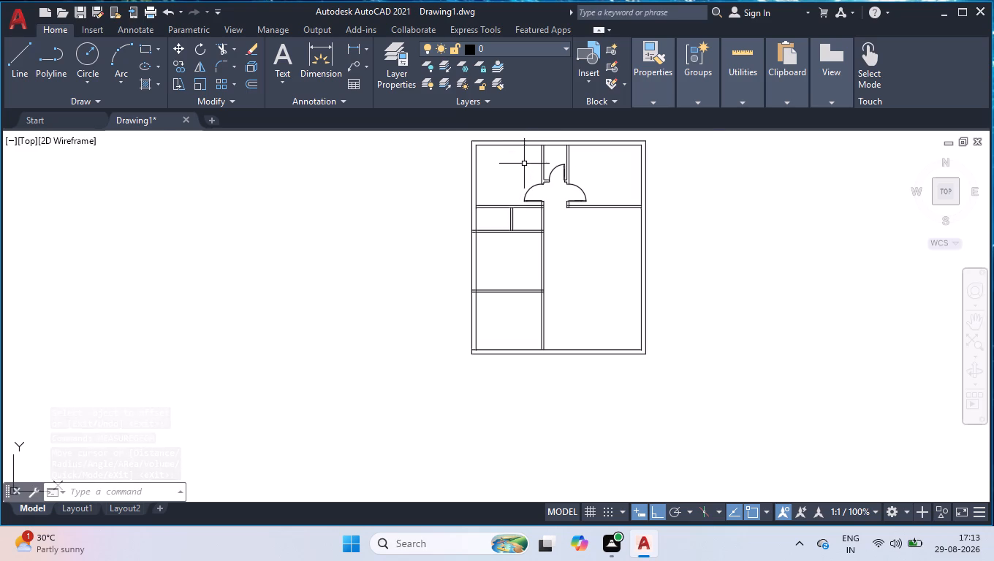
scroll(530, 150, up, 3)
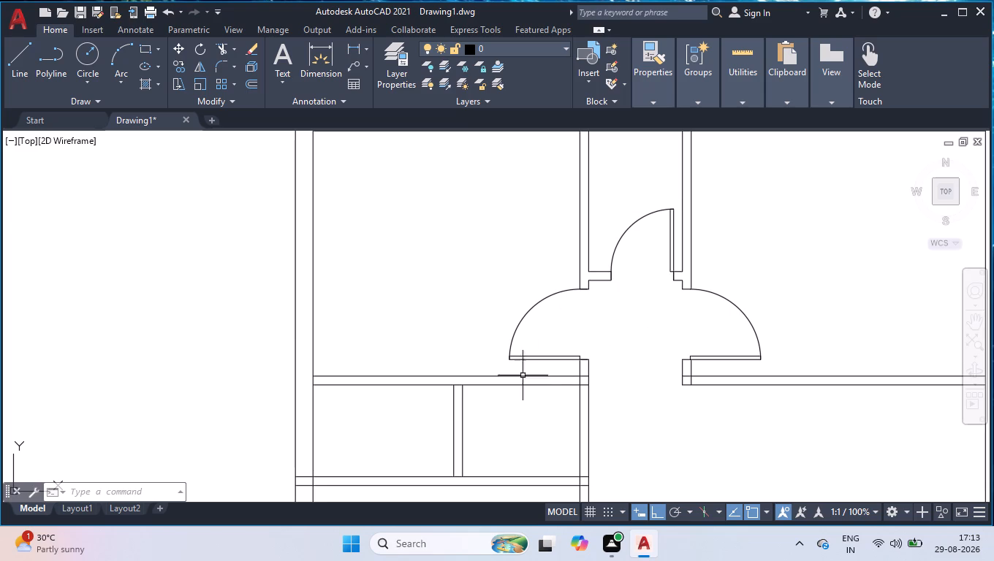
text(EX)
key(Return)
drag(507, 417, 490, 419)
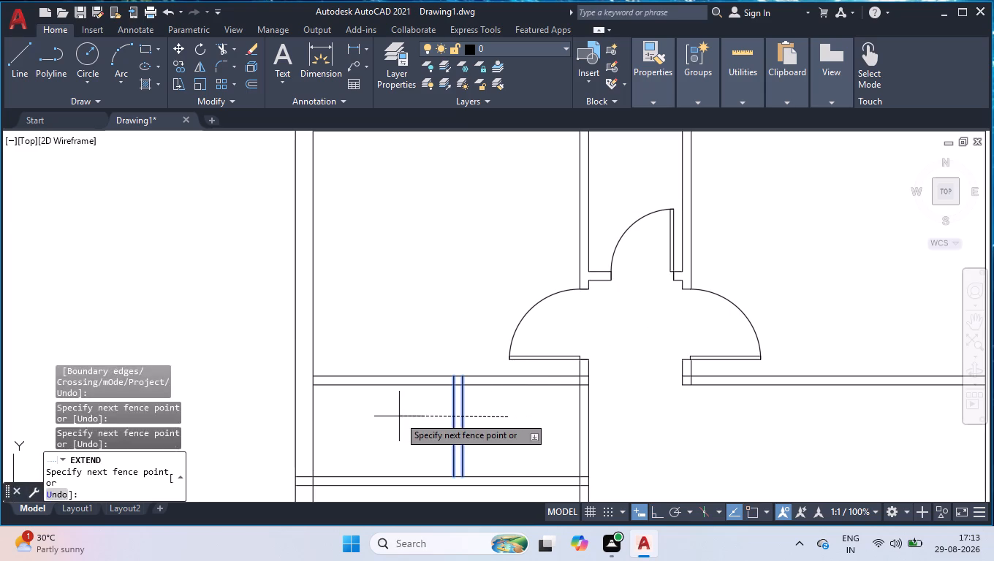
click(399, 416)
key(space)
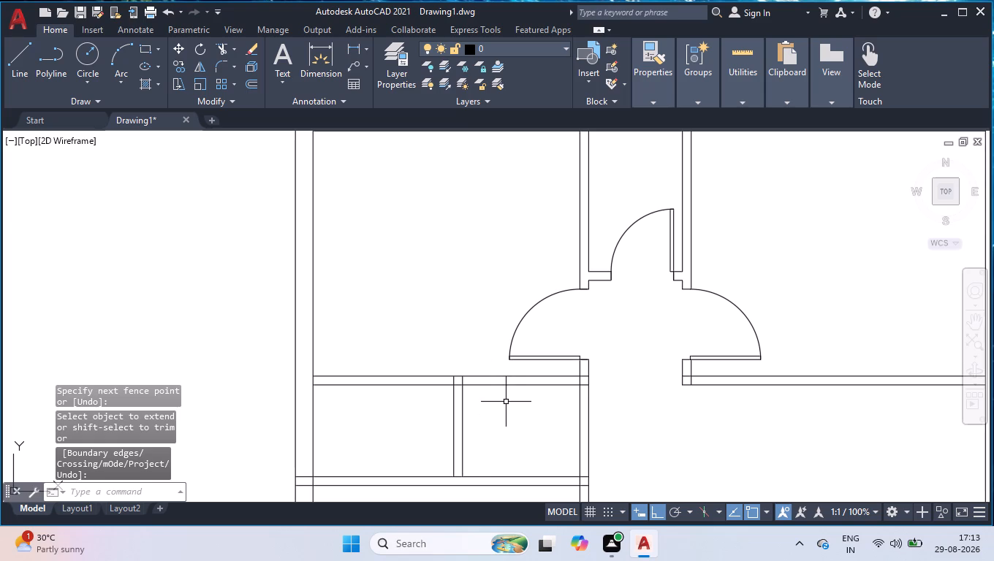
Break the new vertical partition's left line where it meets the lower line of the horizontal partition above.
scroll(454, 383, up, 3)
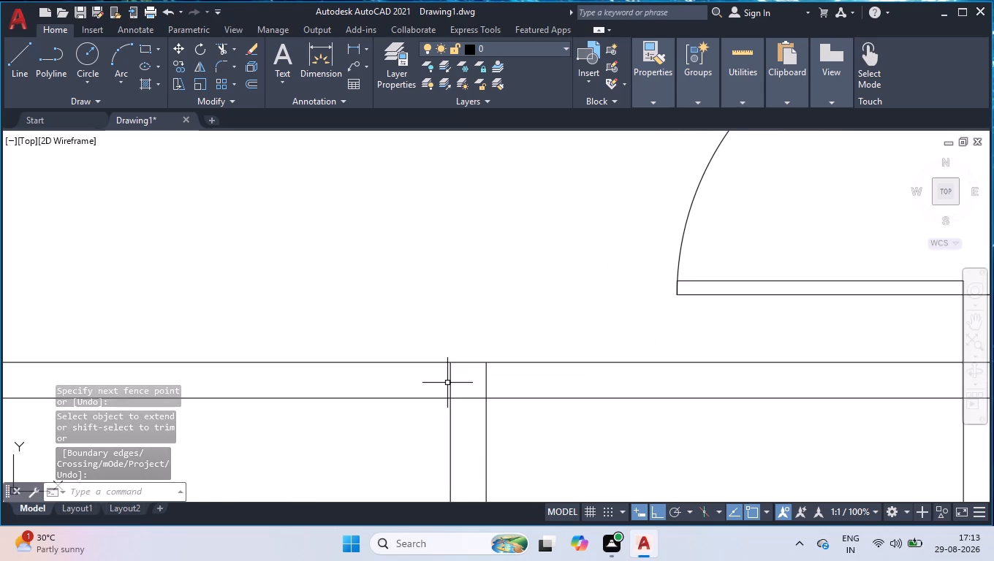
text(BR)
key(Down)
key(Return)
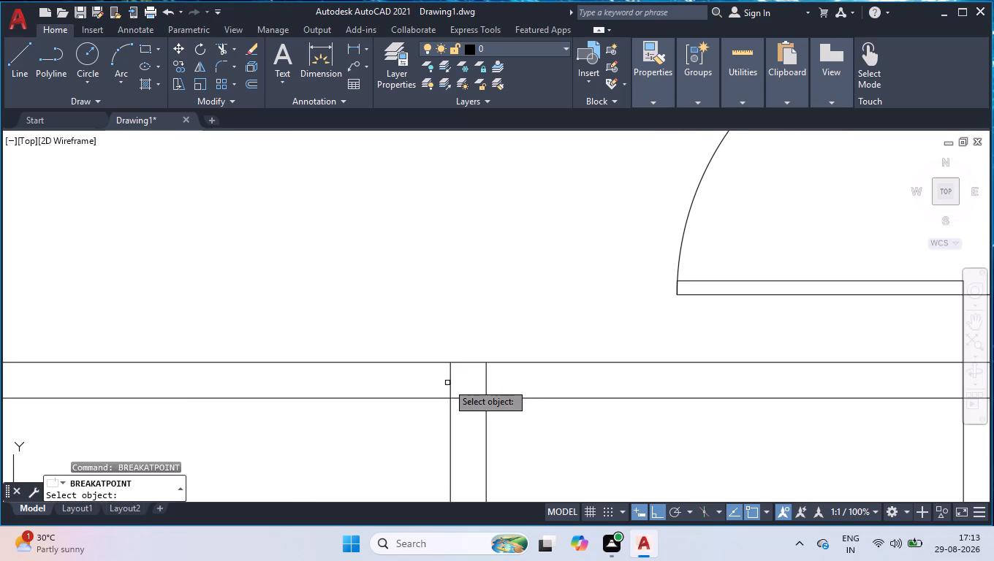
click(449, 374)
click(452, 399)
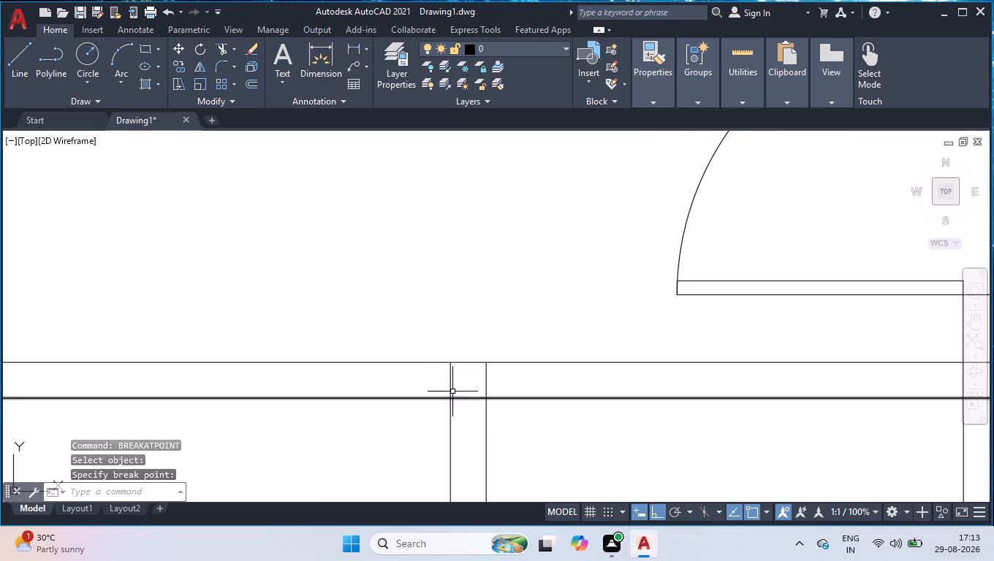
Offset the short broken segment 6" to the left, and offset that copy 2'6" further left to mark the door opening's jambs.
click(451, 382)
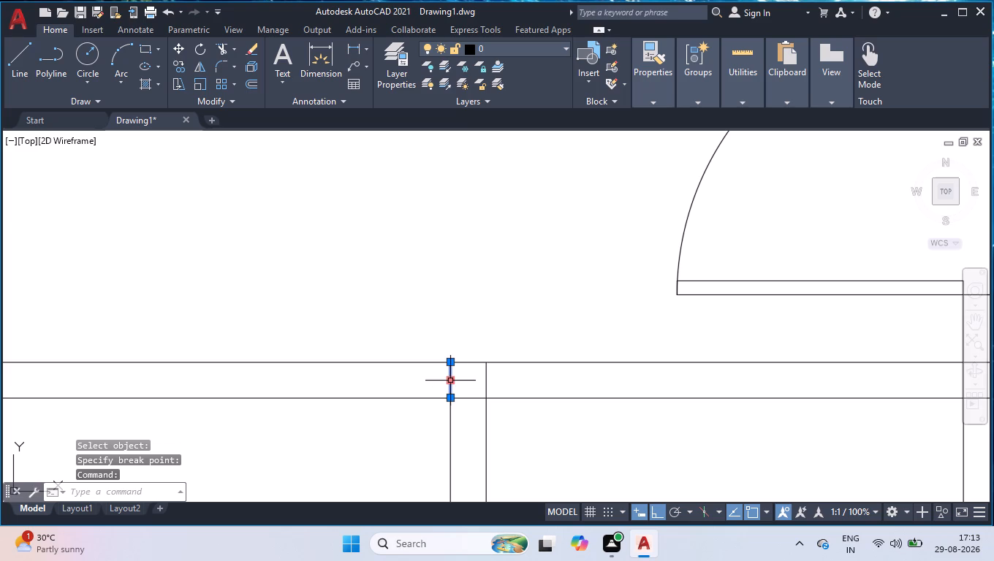
text(OFF)
key(Return)
key(6)
key(Return)
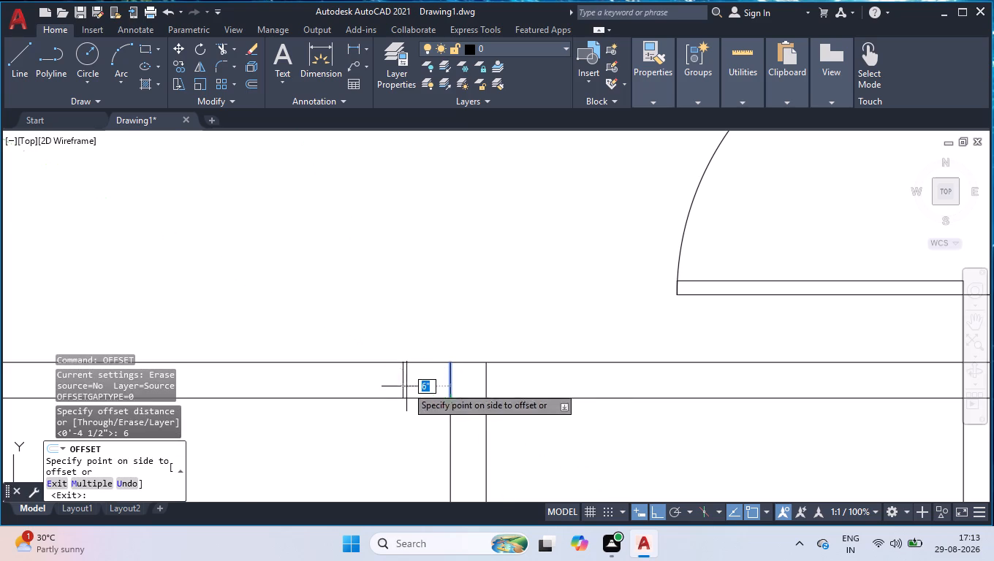
click(382, 383)
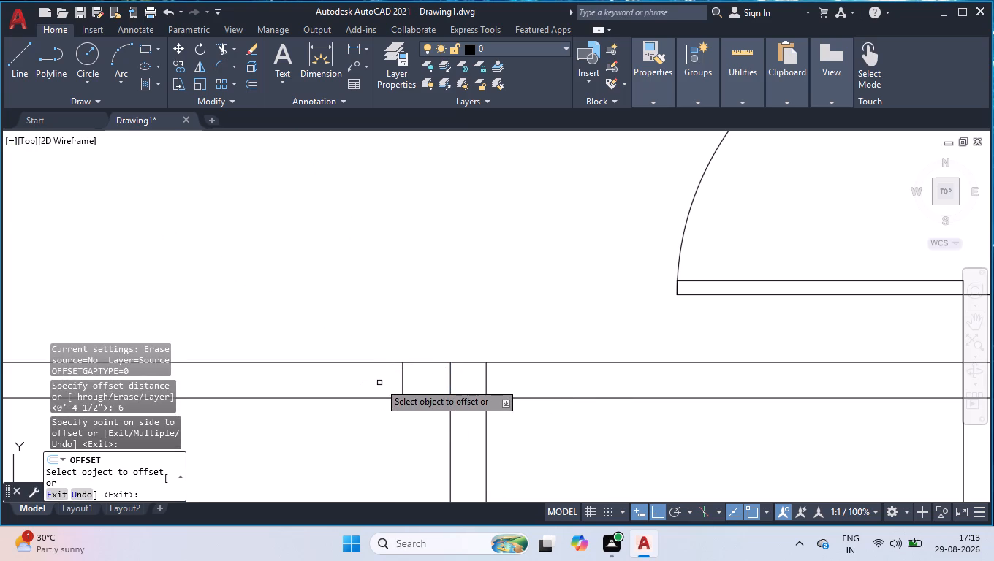
scroll(456, 356, down, 3)
scroll(421, 337, up, 2)
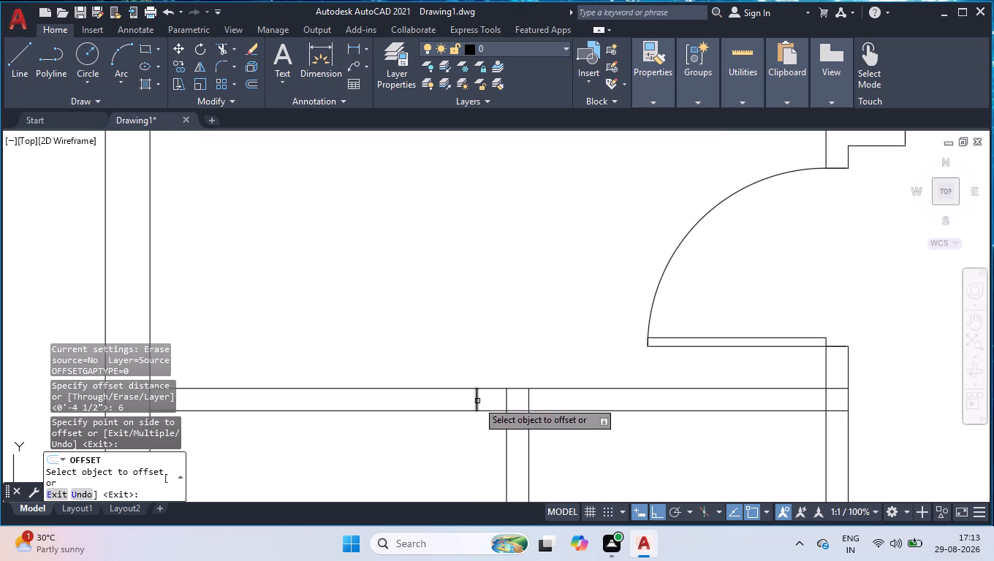
click(479, 399)
text(2'6)
key(Return)
key(Return)
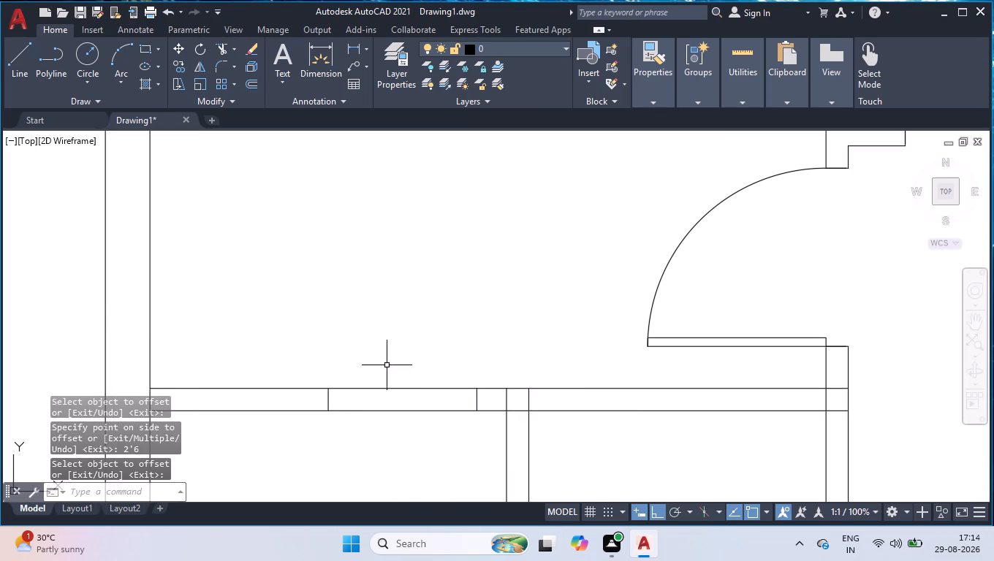
Trim the horizontal partition's two lines between the new jamb lines to clear the 2'6" door opening.
text(TR)
key(Return)
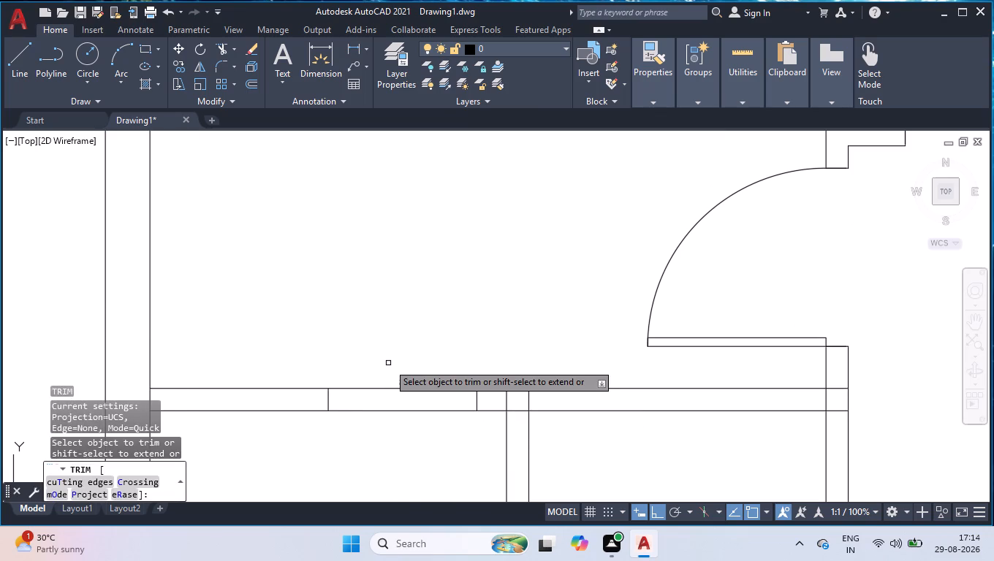
click(388, 363)
click(392, 439)
key(space)
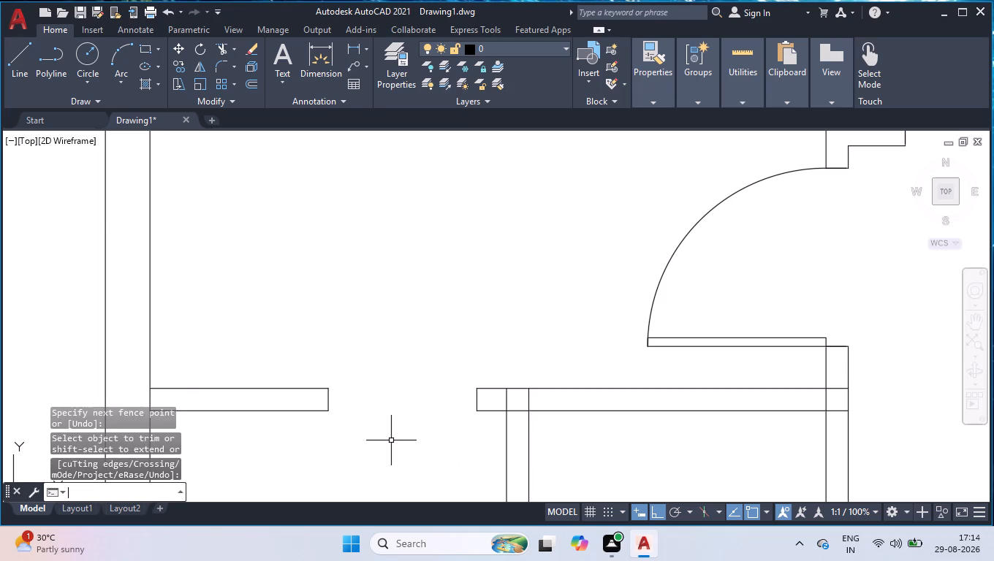
Mirror the door at the top centre room about a horizontal line through its lower jamb end, keeping the original.
scroll(391, 440, down, 3)
scroll(569, 335, up, 1)
click(527, 324)
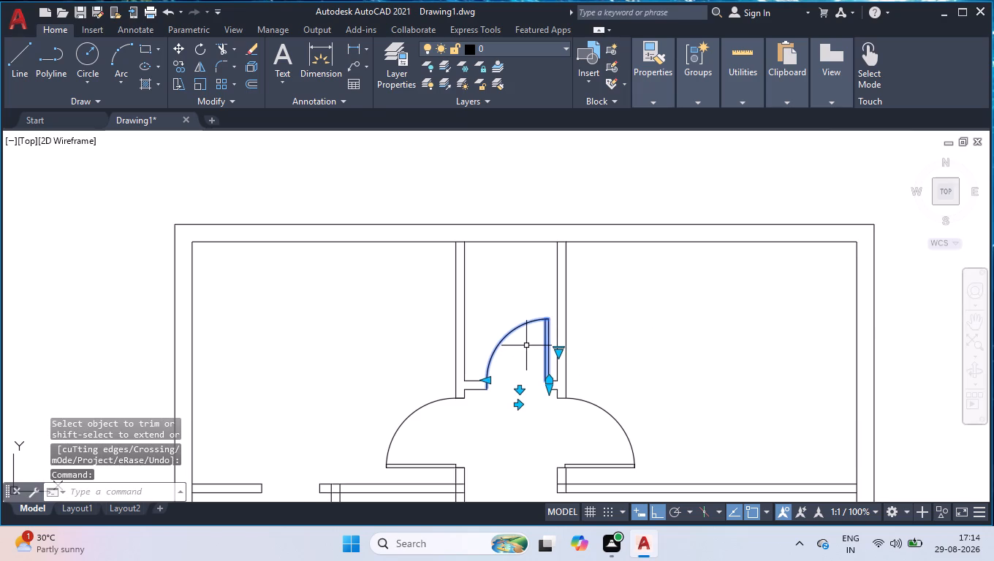
text(MI)
key(Return)
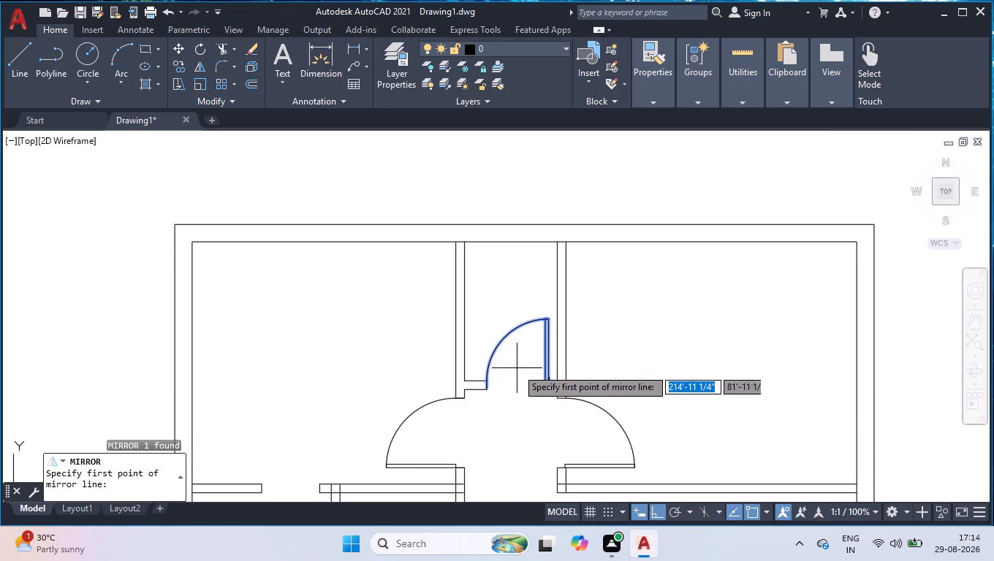
scroll(517, 368, up, 2)
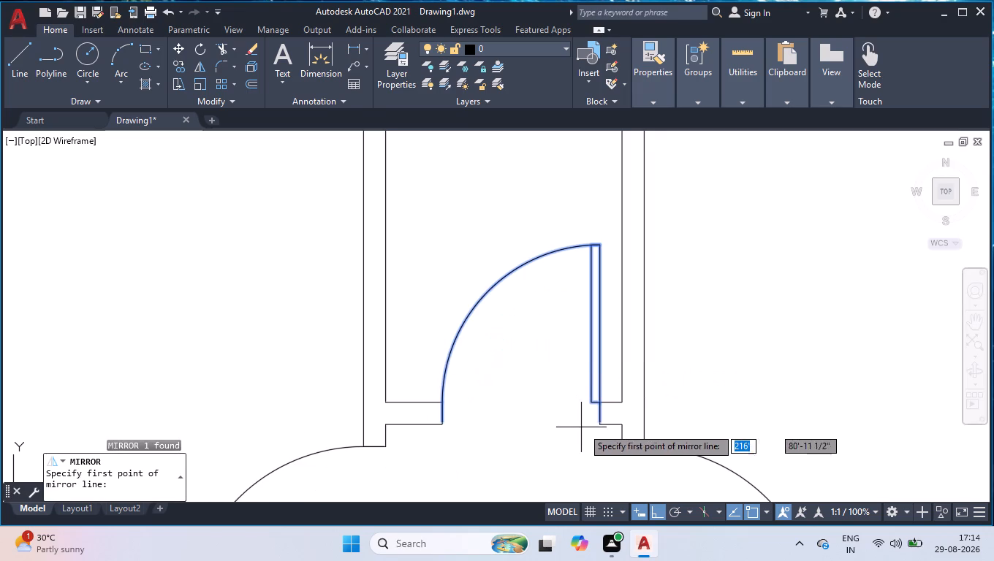
scroll(599, 423, up, 3)
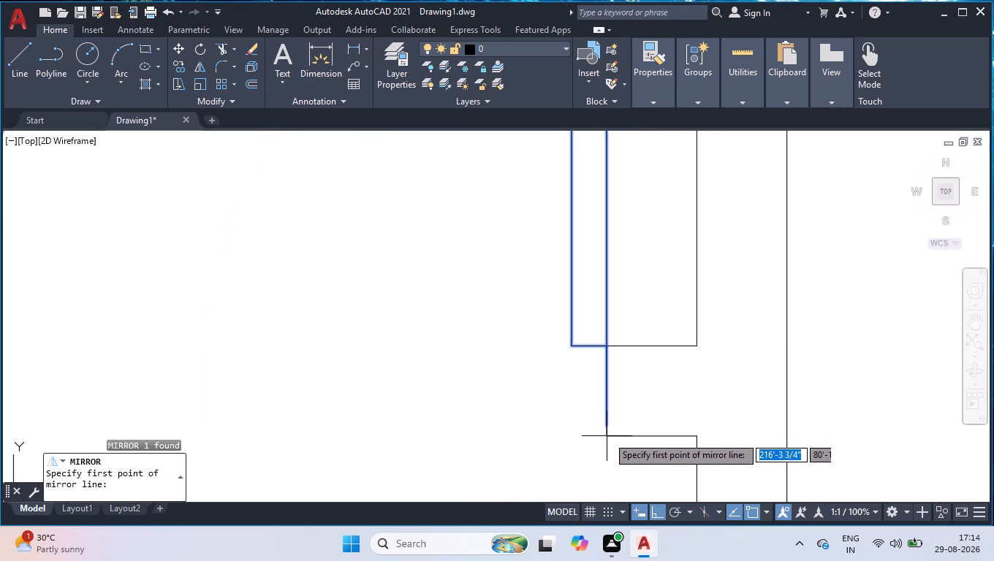
click(608, 425)
scroll(444, 400, down, 3)
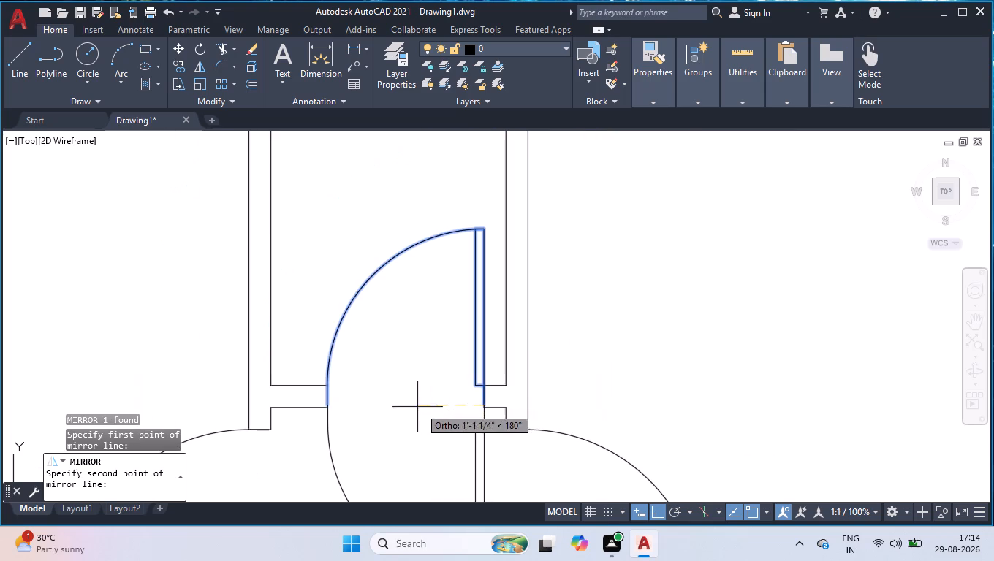
click(417, 407)
drag(458, 457, 417, 407)
Move the mirrored door by its upper hinge-side corner to the top corner of the new opening's right jamb.
click(489, 443)
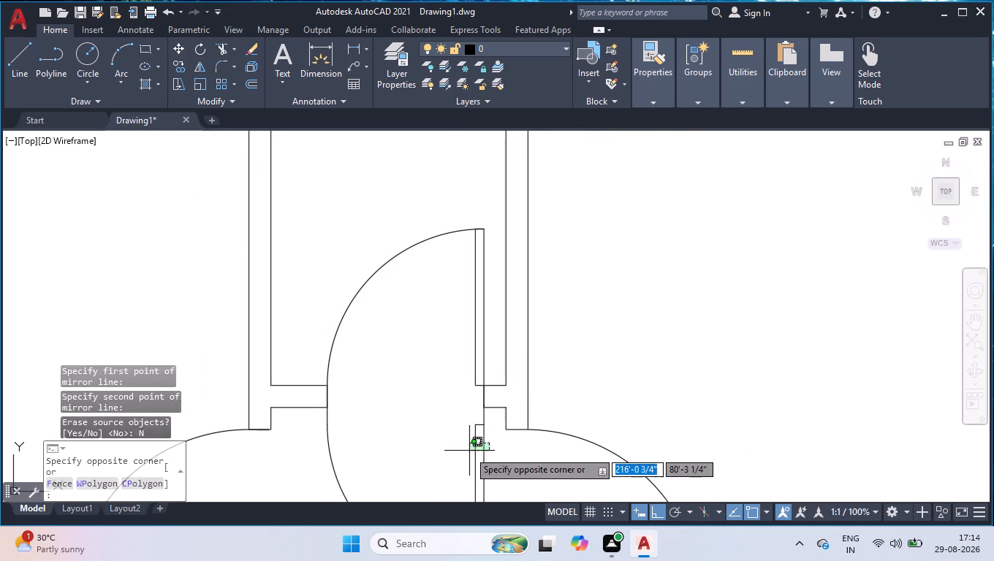
click(468, 451)
text(MOV)
key(Return)
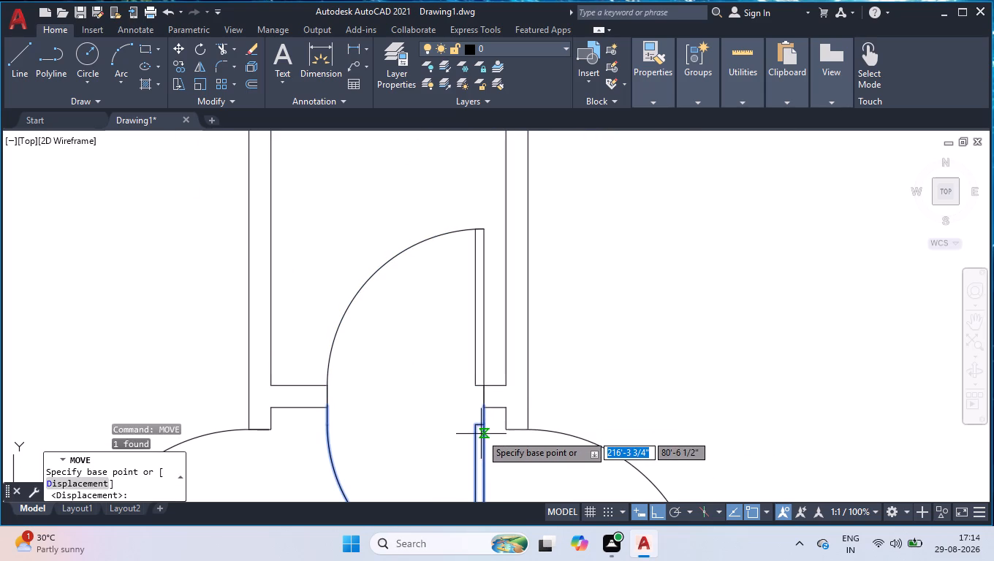
scroll(481, 434, up, 3)
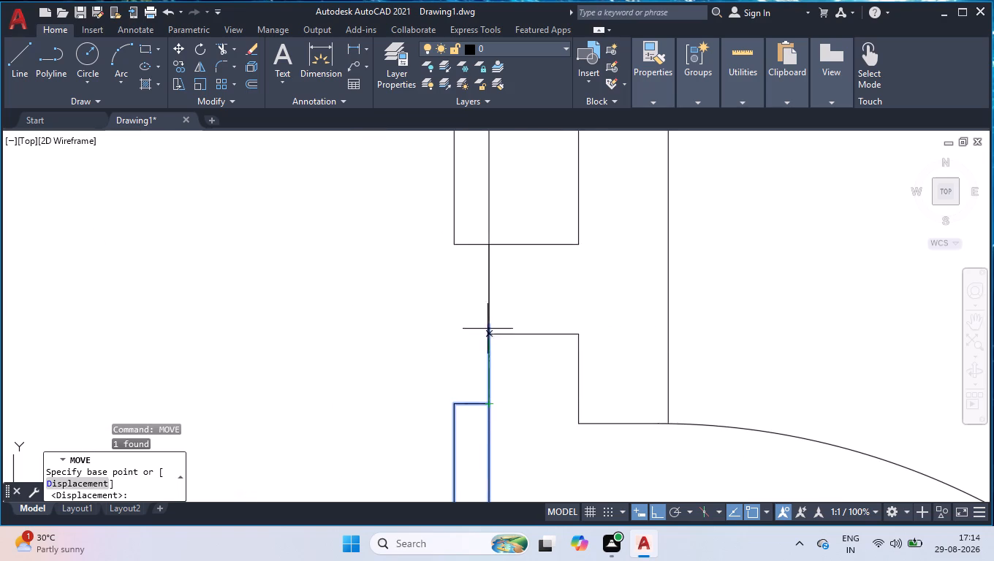
scroll(490, 318, up, 4)
click(471, 365)
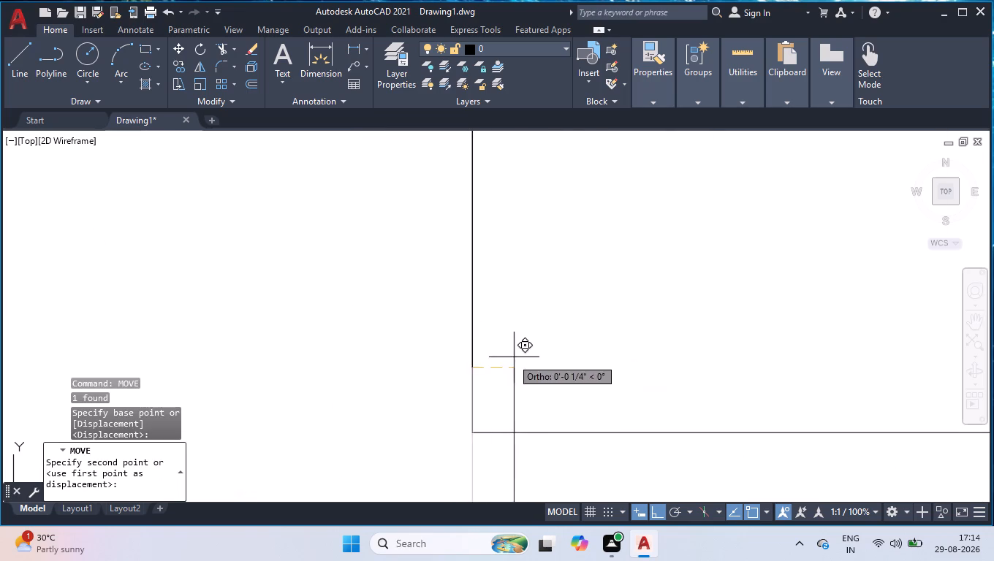
scroll(521, 352, down, 10)
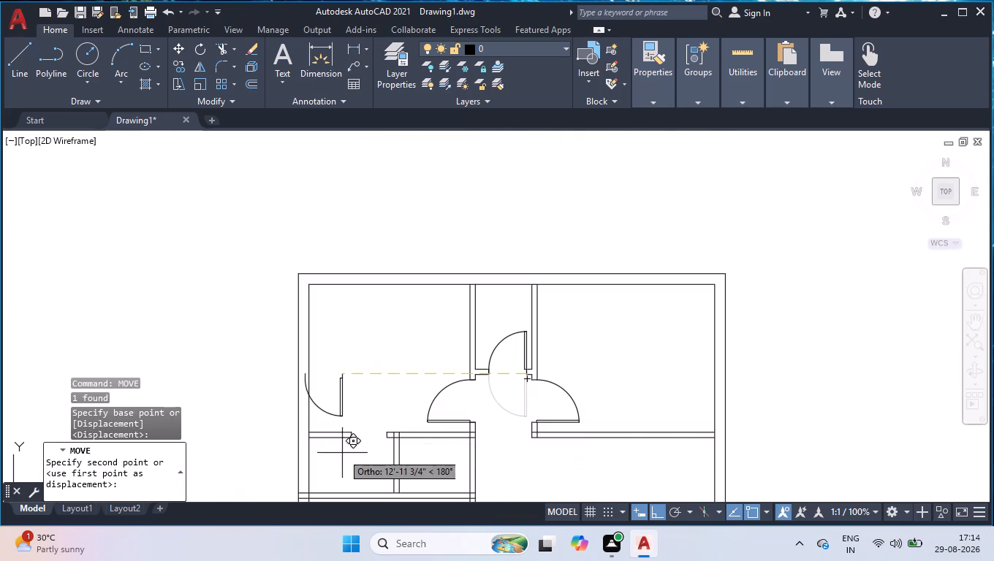
scroll(345, 426, up, 4)
scroll(583, 379, down, 3)
scroll(572, 479, up, 1)
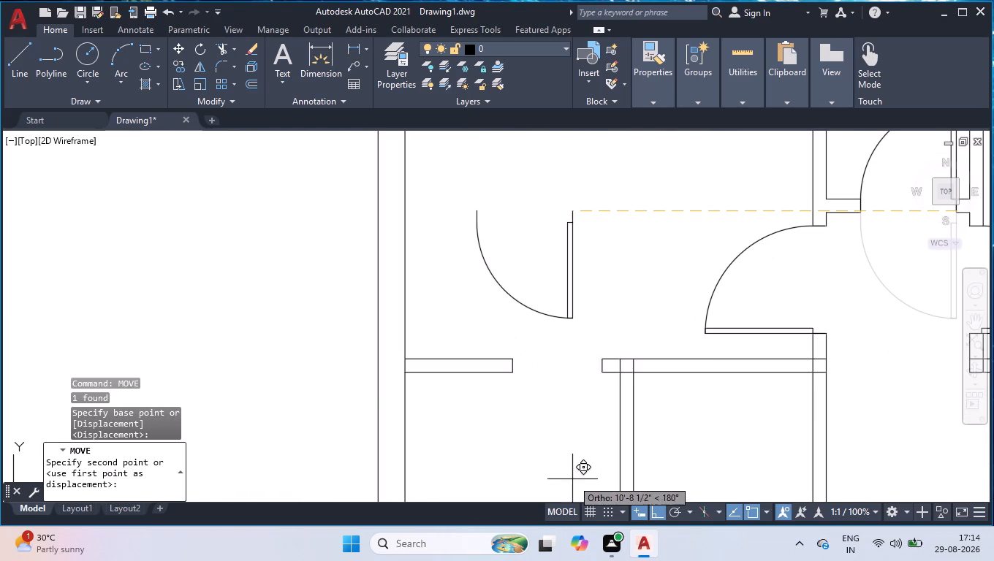
click(607, 359)
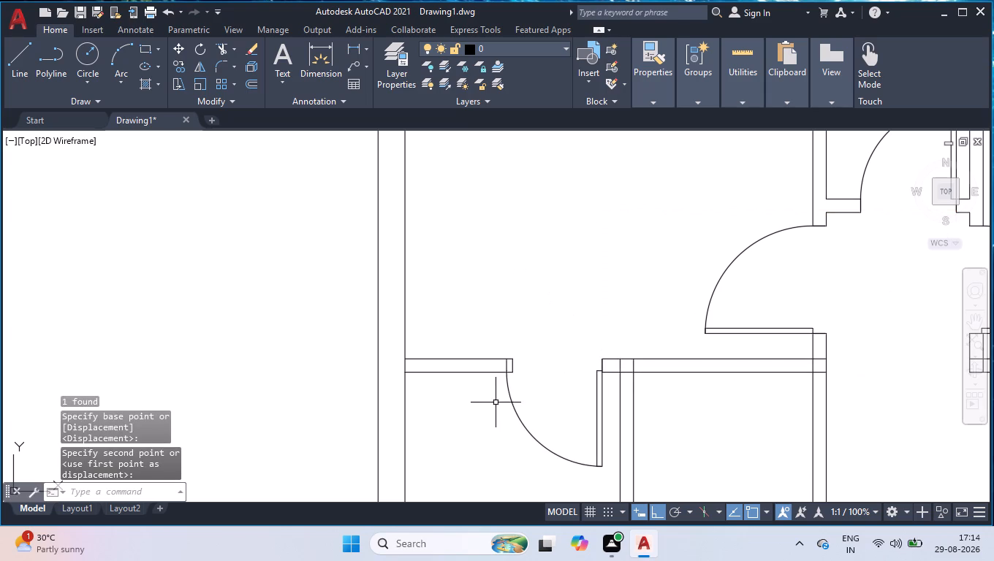
Shorten the moved door's width so its free side meets the left jamb of the 2'6" opening.
click(510, 391)
scroll(510, 391, up, 4)
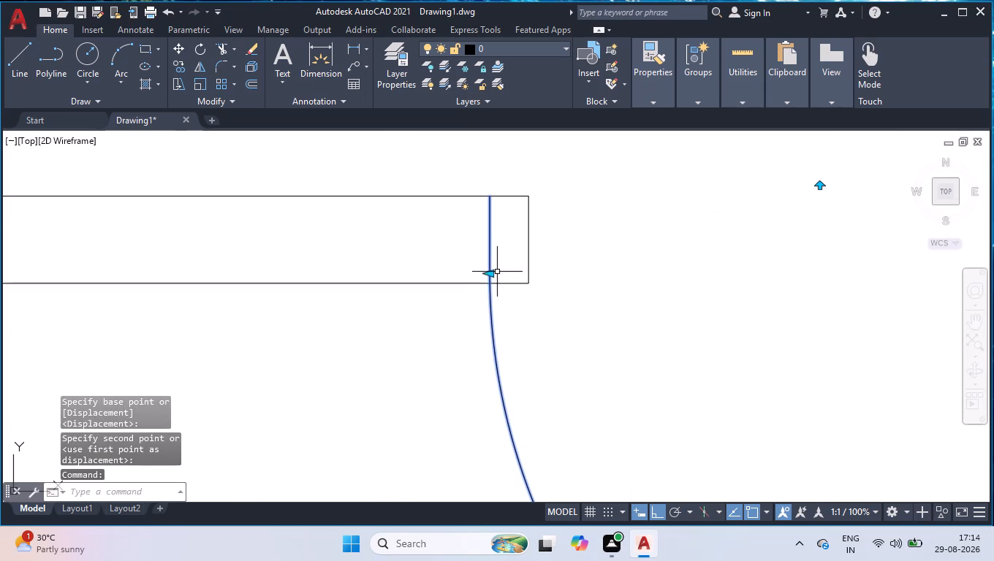
click(493, 275)
click(518, 272)
scroll(512, 358, down, 3)
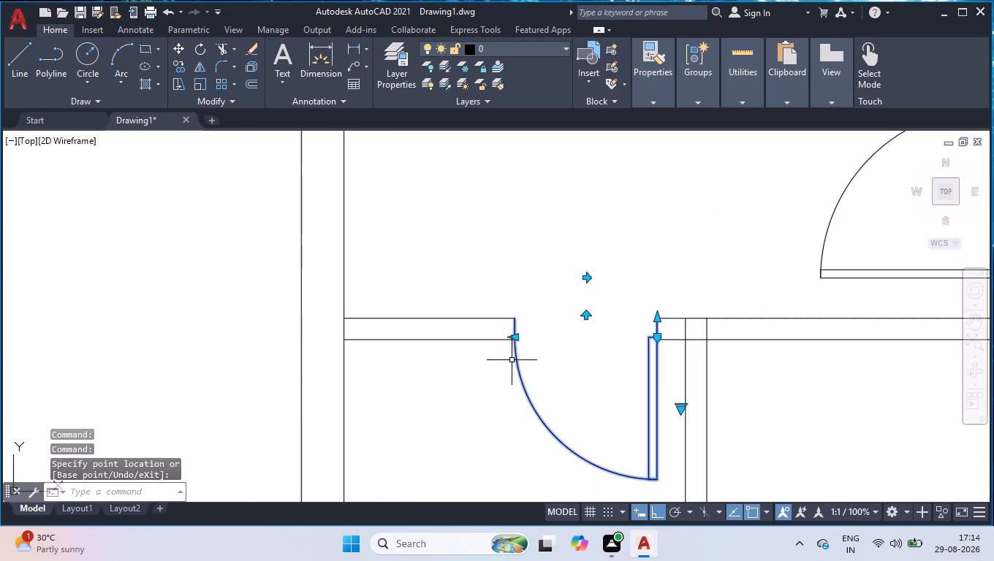
scroll(623, 324, up, 2)
drag(622, 289, 601, 302)
shift+click(339, 472)
shift+drag(447, 225, 439, 231)
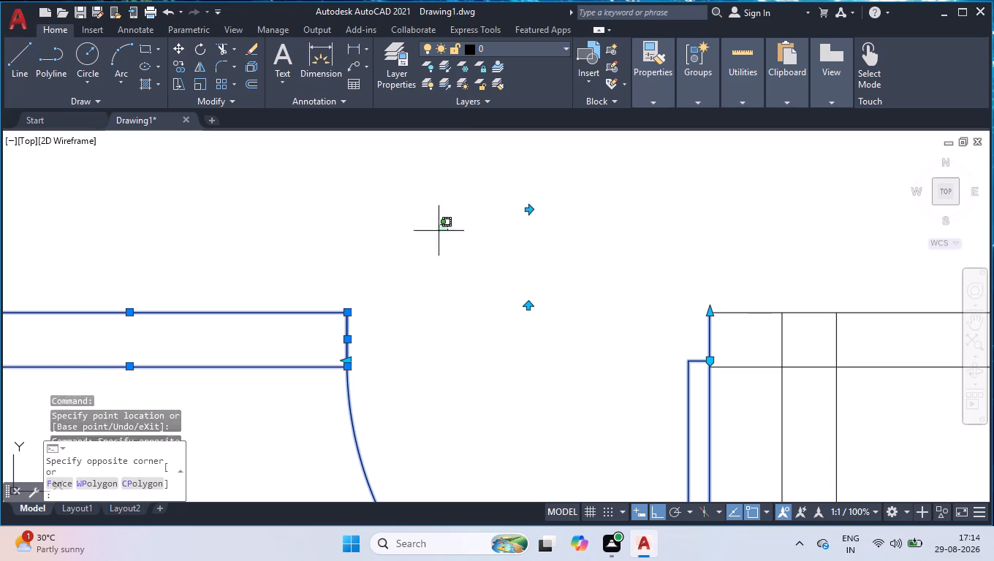
shift+click(247, 419)
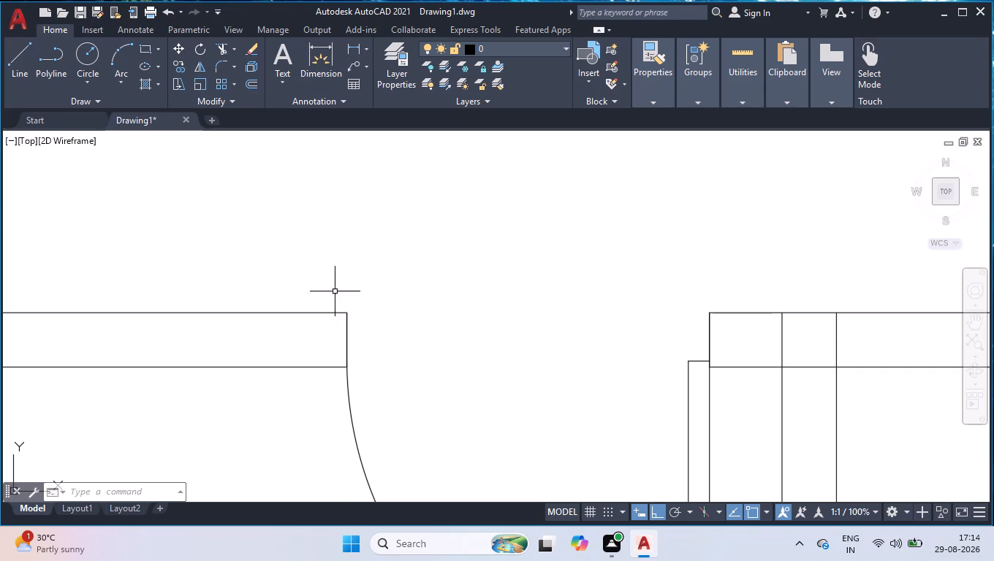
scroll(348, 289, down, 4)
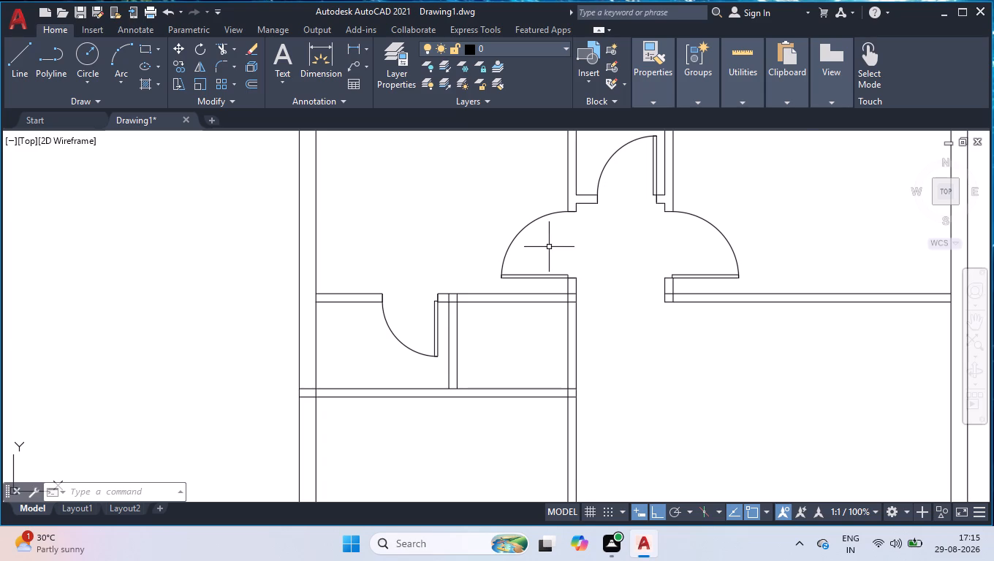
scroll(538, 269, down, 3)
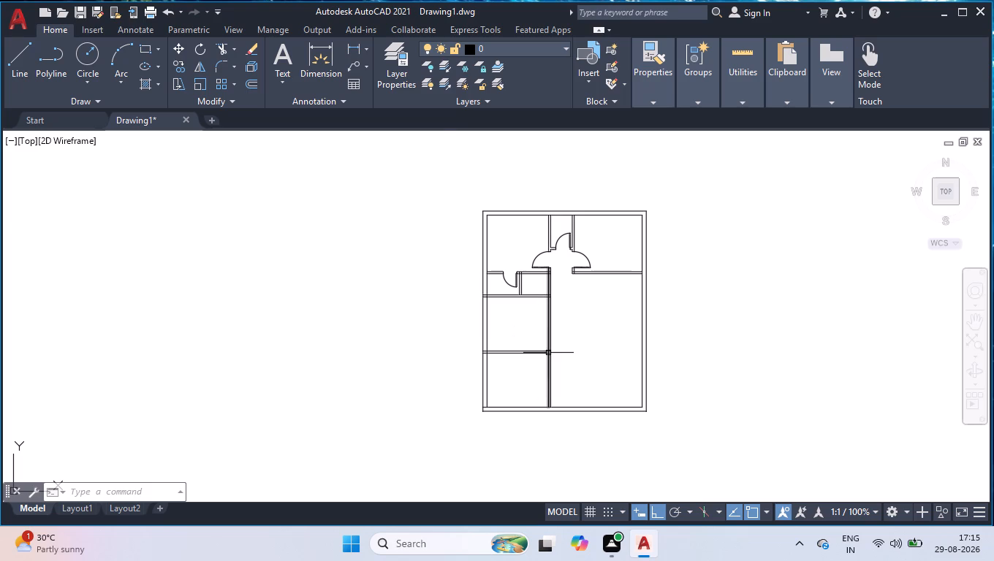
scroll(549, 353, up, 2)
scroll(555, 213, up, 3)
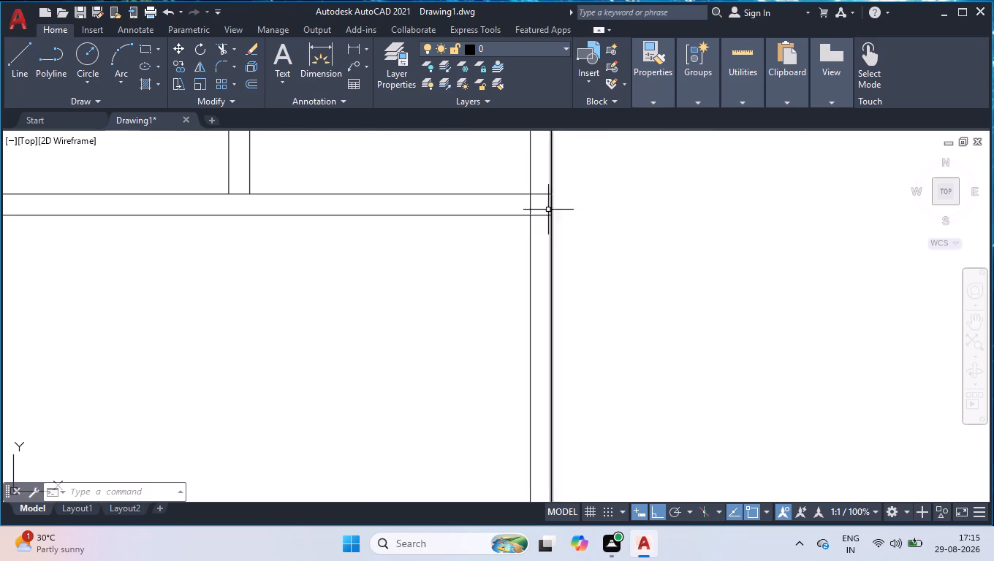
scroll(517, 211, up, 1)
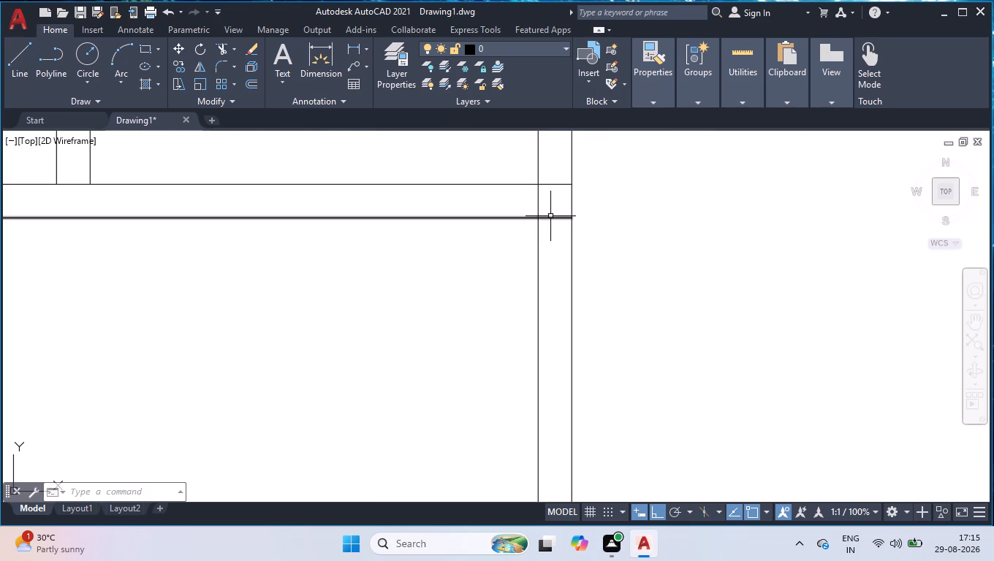
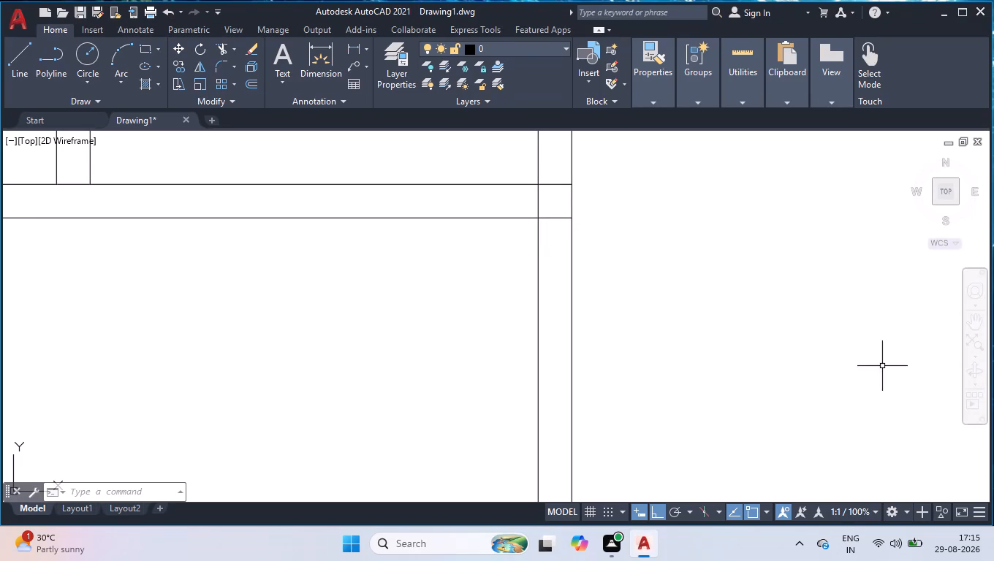
Draw a line across the vertical partition, level with the upper line of the lowest horizontal partition at their junction.
scroll(520, 333, down, 4)
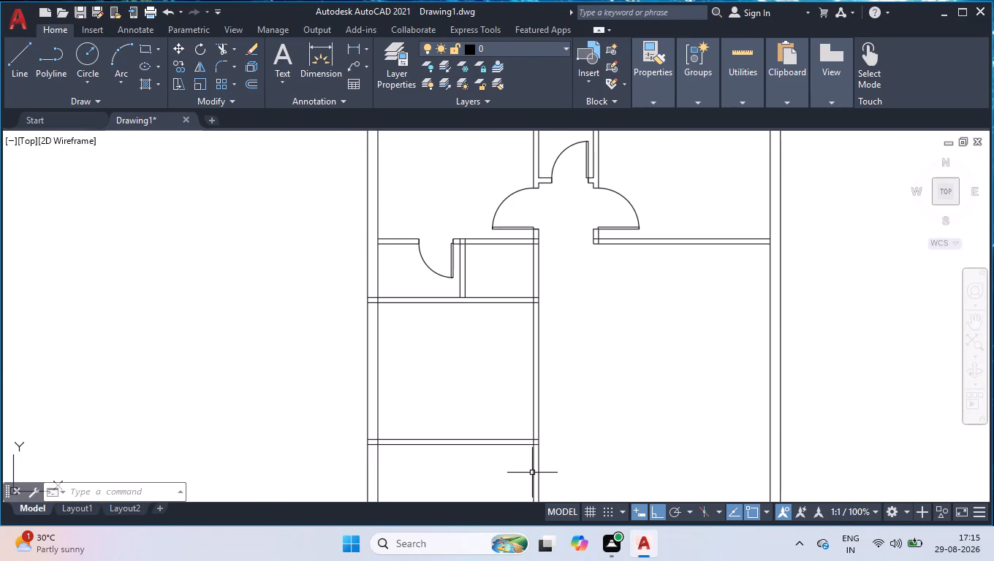
scroll(532, 471, up, 3)
key(l)
key(Return)
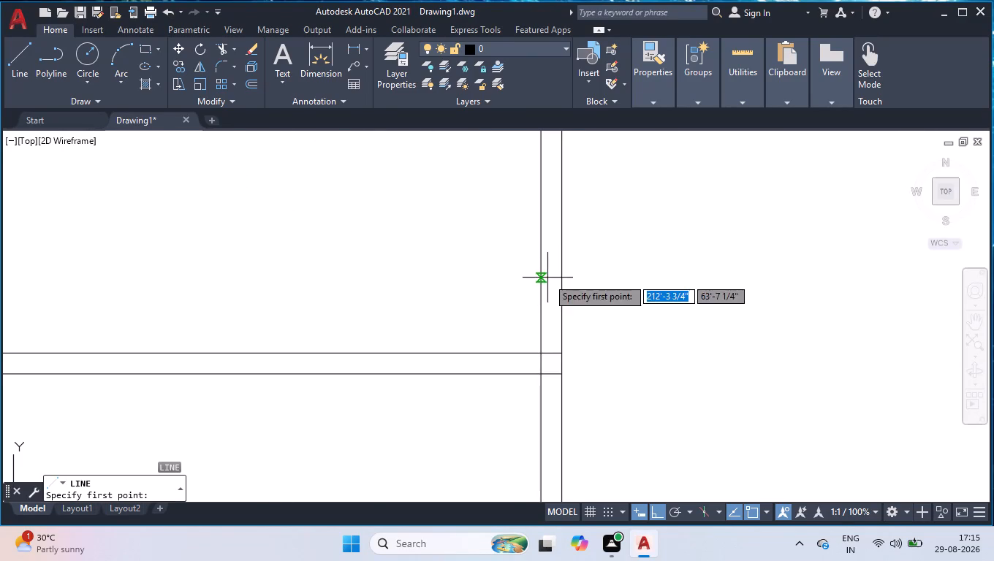
click(564, 354)
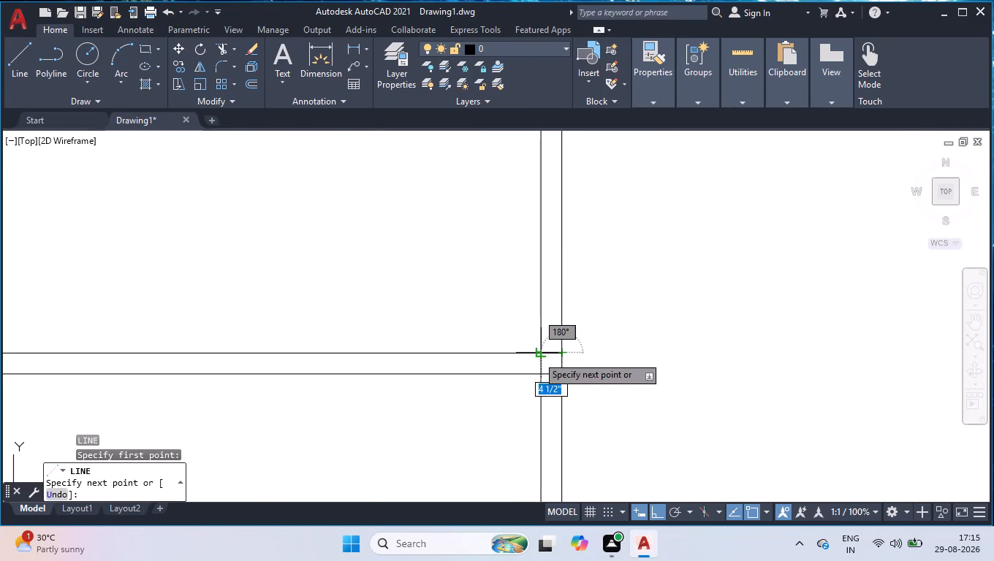
click(537, 356)
key(space)
Move the short cross line up 9" along the vertical partition as the lower jamb of a door opening.
click(548, 351)
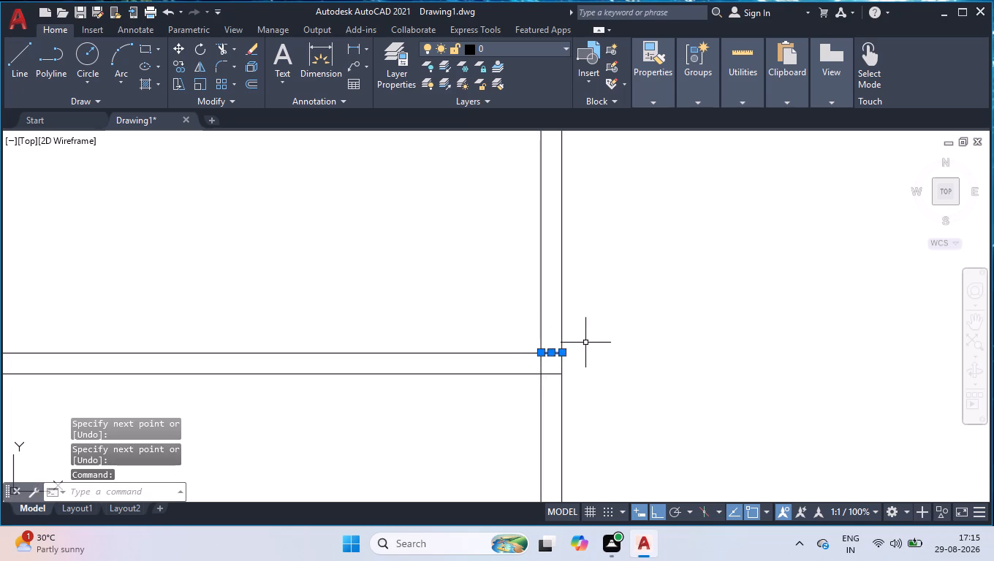
scroll(576, 331, up, 1)
click(534, 367)
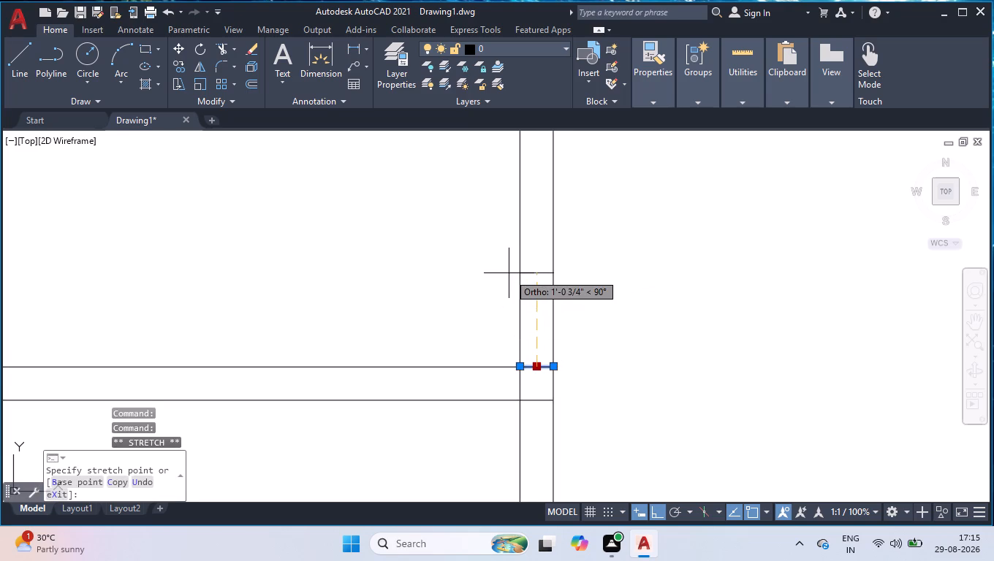
key(9)
key(Return)
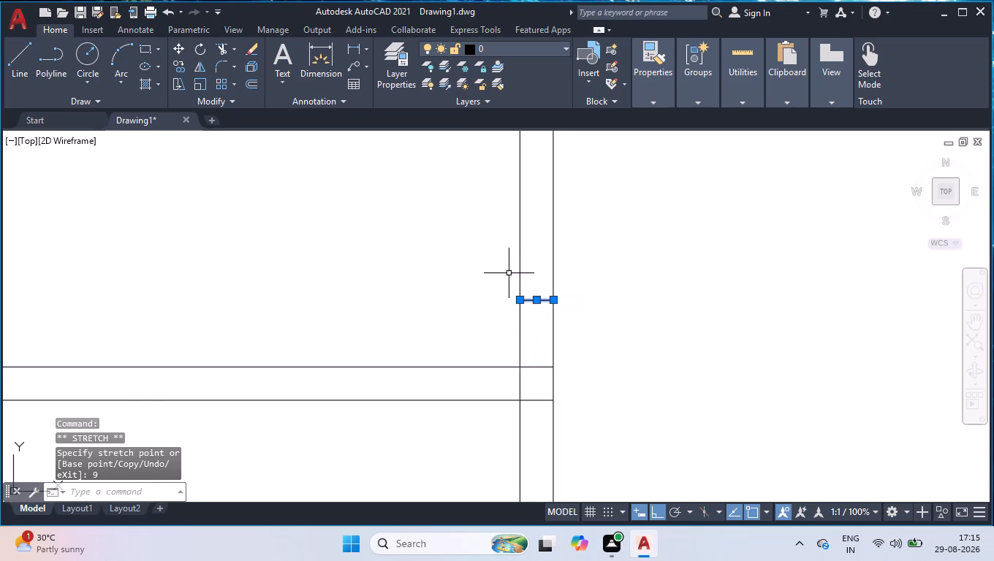
Offset the jamb line 3' upward to make the opening's upper jamb.
scroll(491, 286, down, 2)
scroll(498, 347, down, 2)
scroll(478, 232, up, 1)
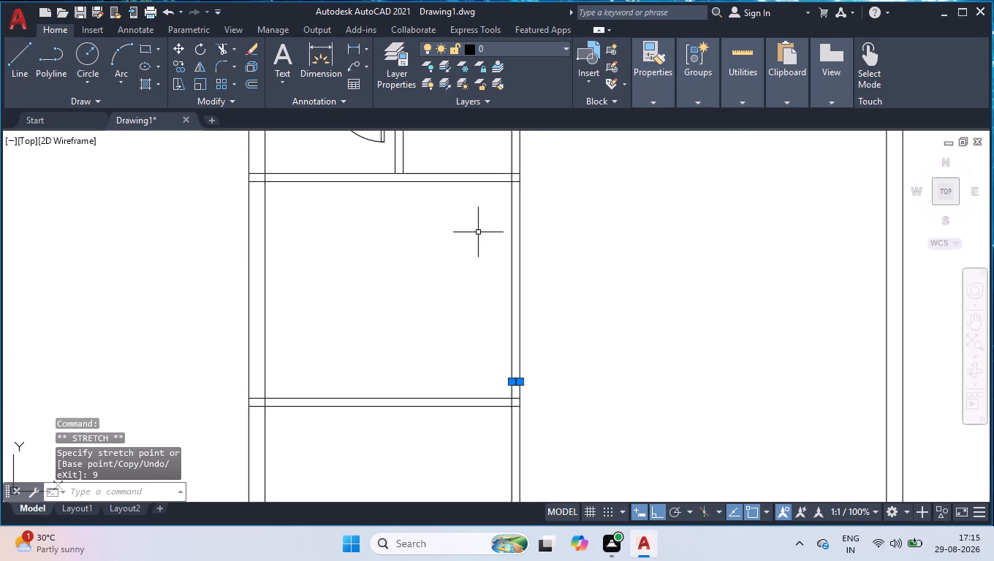
text(OFF)
key(Return)
text(3')
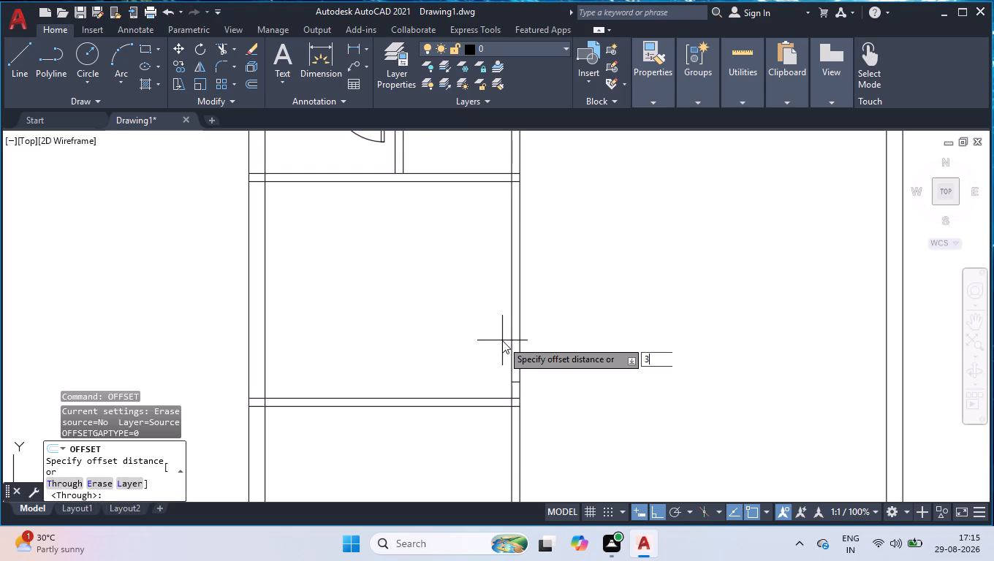
key(Return)
click(484, 288)
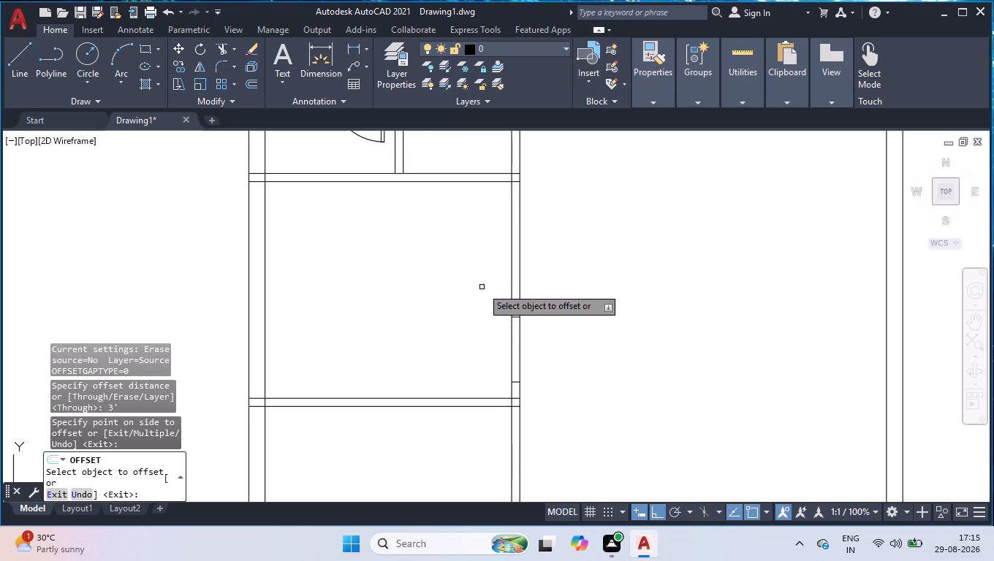
key(Return)
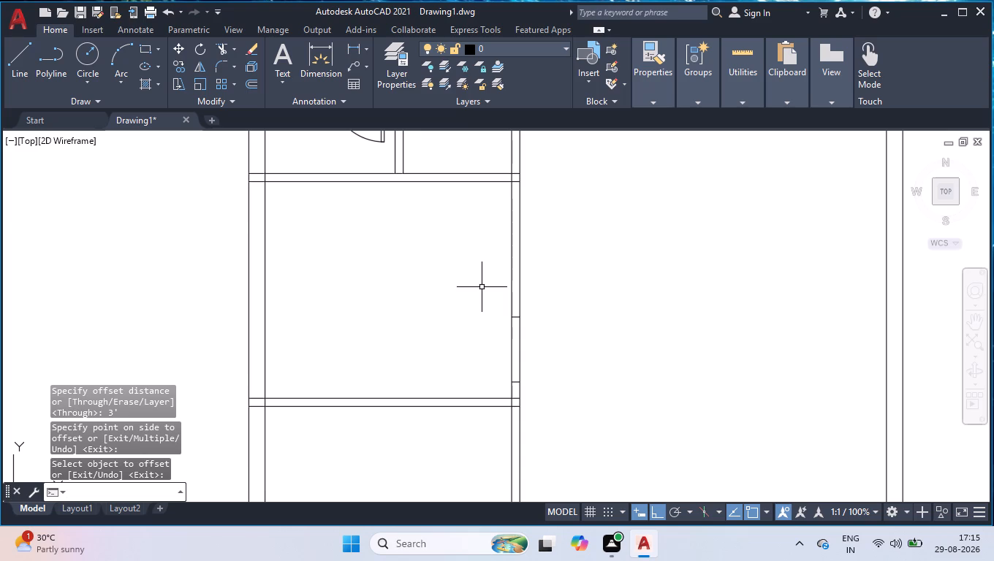
Trim the vertical partition's two lines between the jamb lines to clear the 3' door opening.
text(TR)
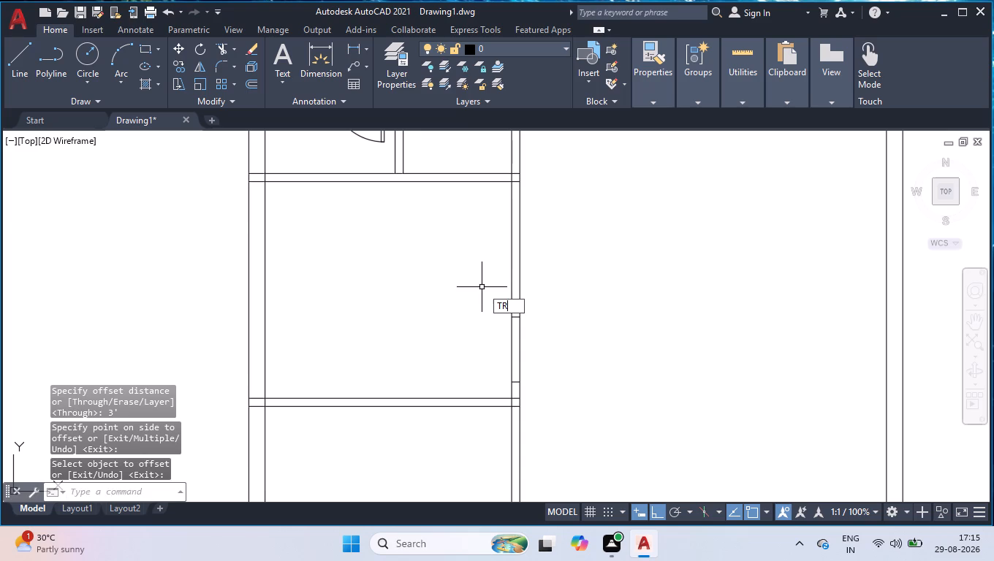
key(Return)
drag(554, 353, 553, 352)
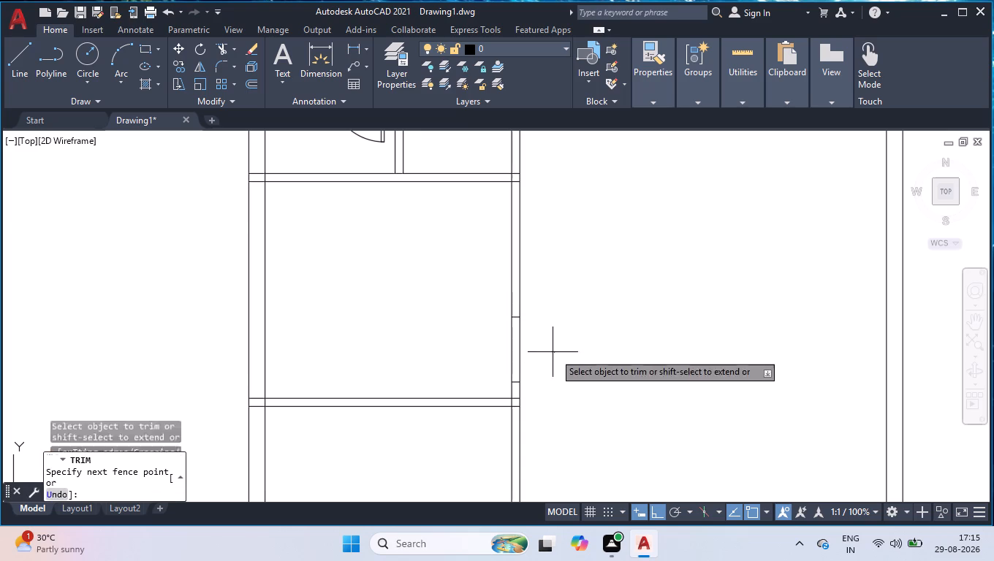
drag(553, 352, 546, 354)
click(465, 354)
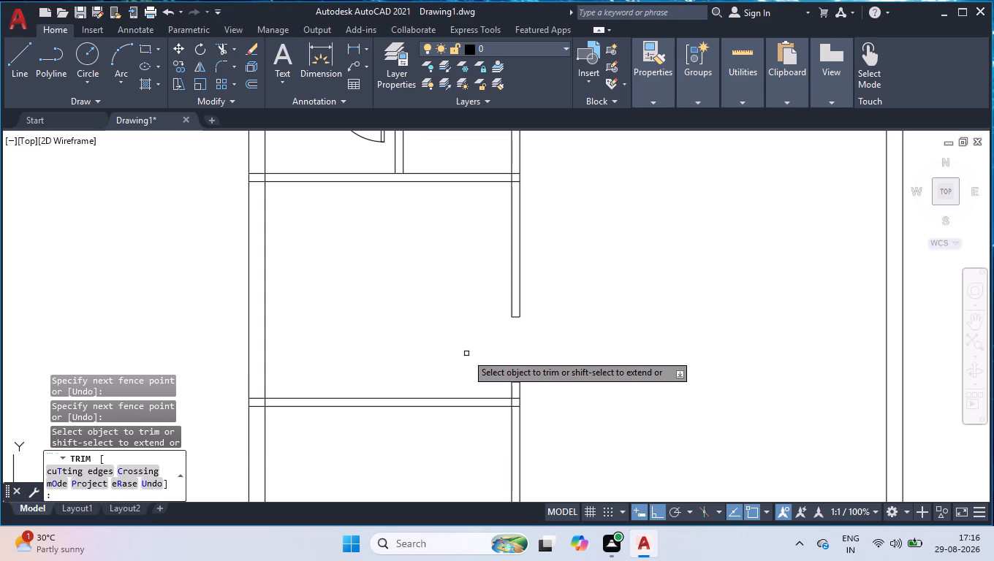
key(space)
Copy the upper left room's door by its hinge-side jamb corner to the outer corner of the new opening's lower jamb.
scroll(467, 354, down, 1)
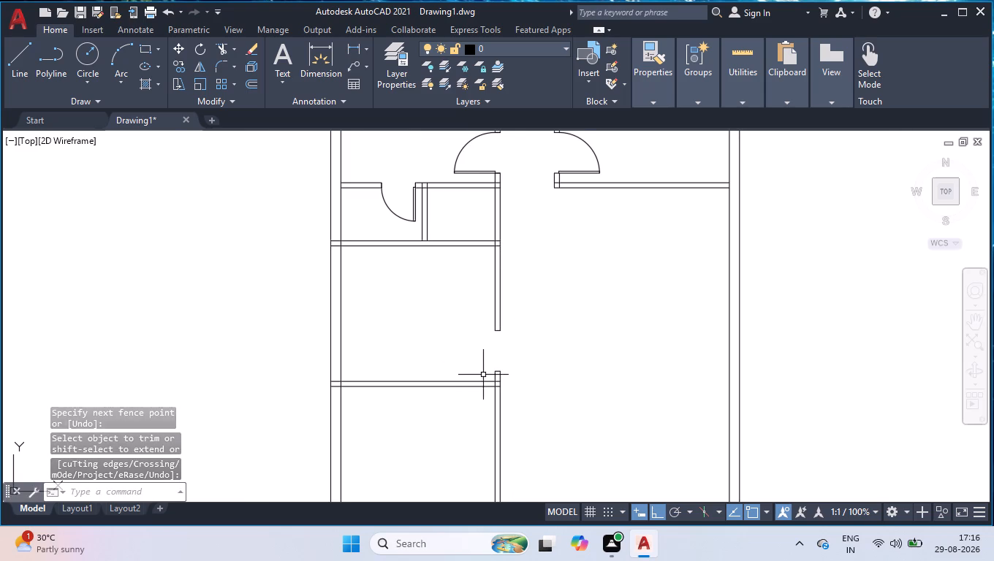
scroll(485, 367, down, 1)
scroll(487, 225, up, 2)
click(487, 259)
click(466, 276)
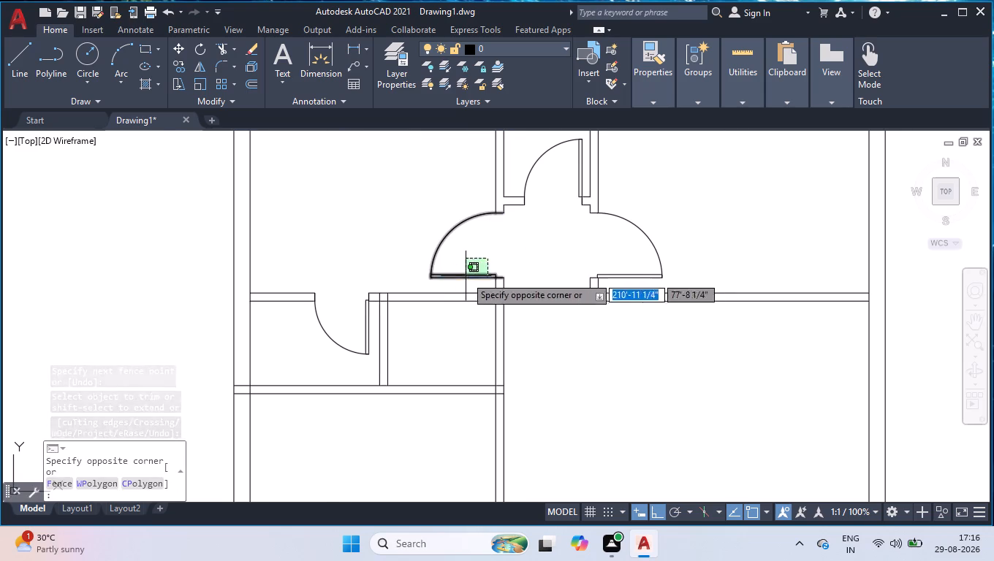
text(CO)
key(Return)
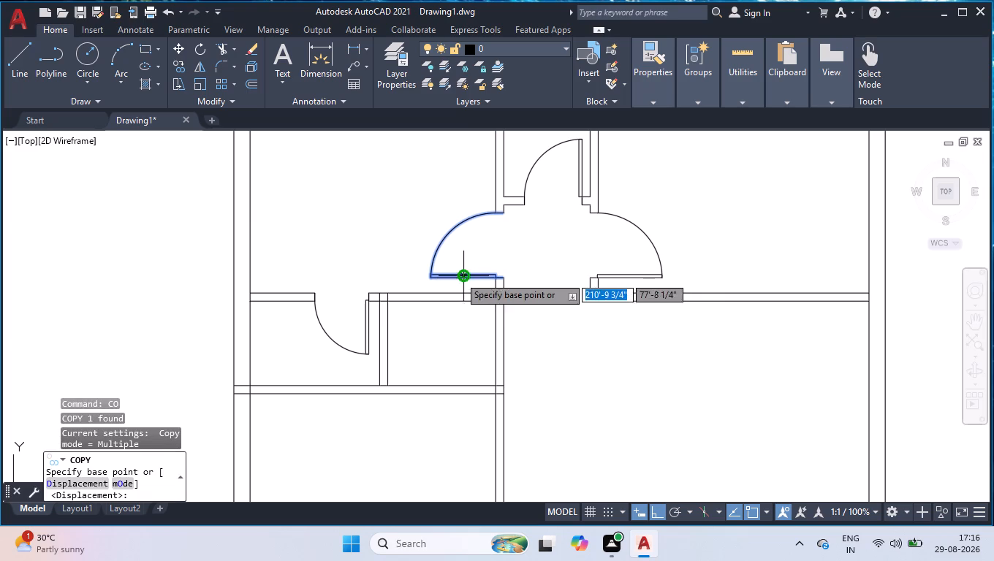
scroll(505, 259, up, 4)
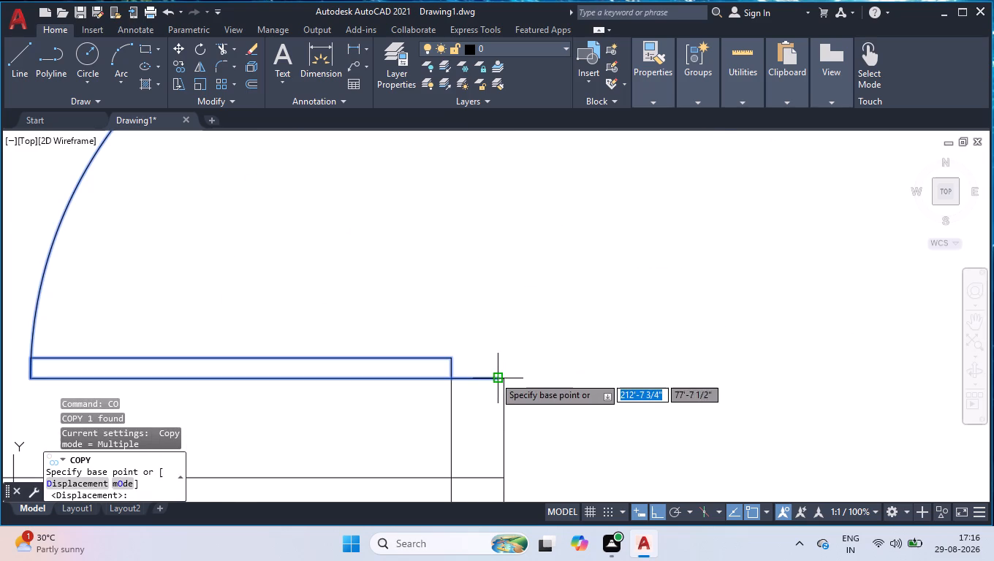
click(494, 376)
scroll(492, 356, down, 7)
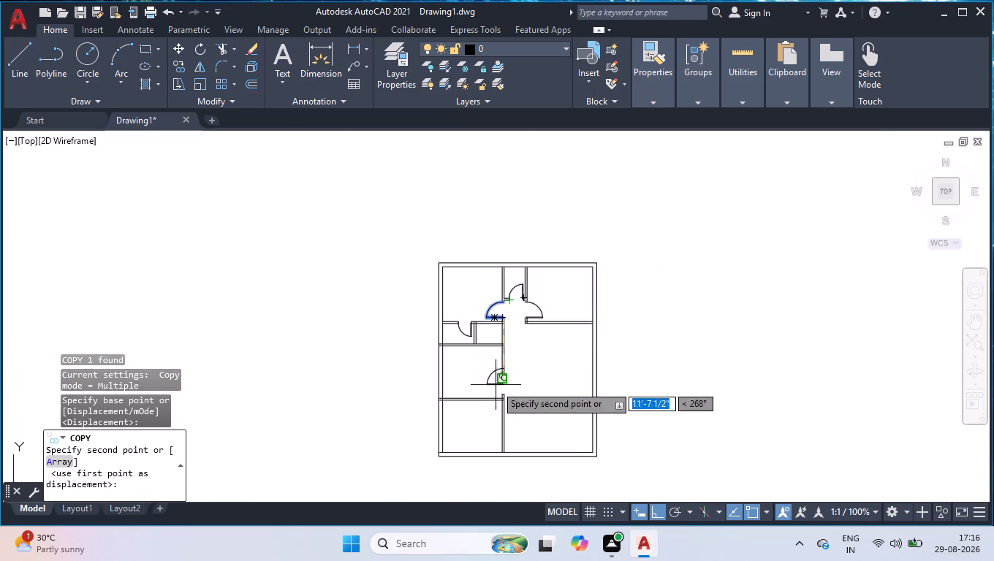
scroll(496, 385, up, 5)
scroll(539, 402, down, 3)
scroll(552, 436, up, 5)
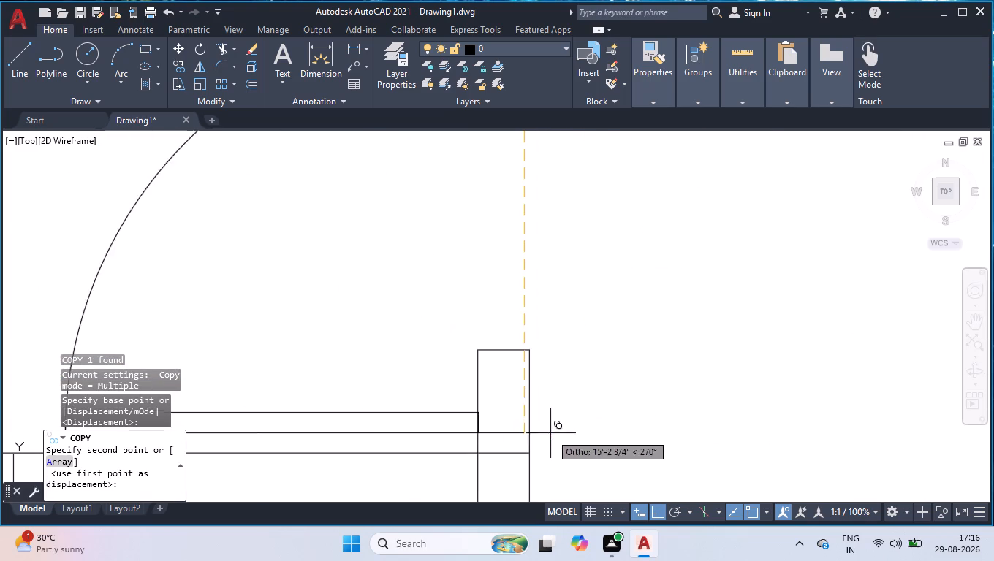
click(520, 351)
Turn off orthogonal constraint and place another copy of the door in the open area right of the new opening.
scroll(553, 293, down, 4)
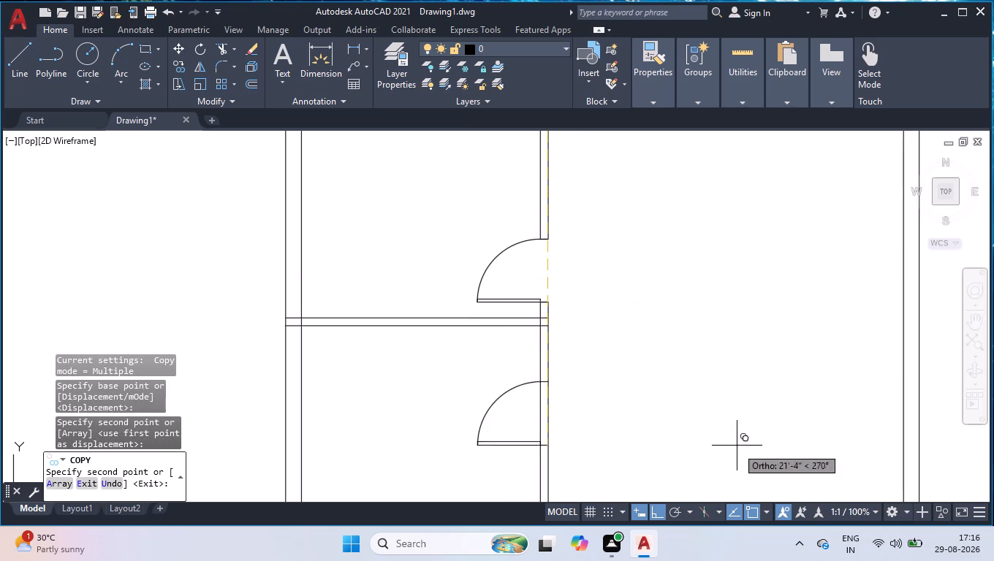
click(671, 511)
click(675, 308)
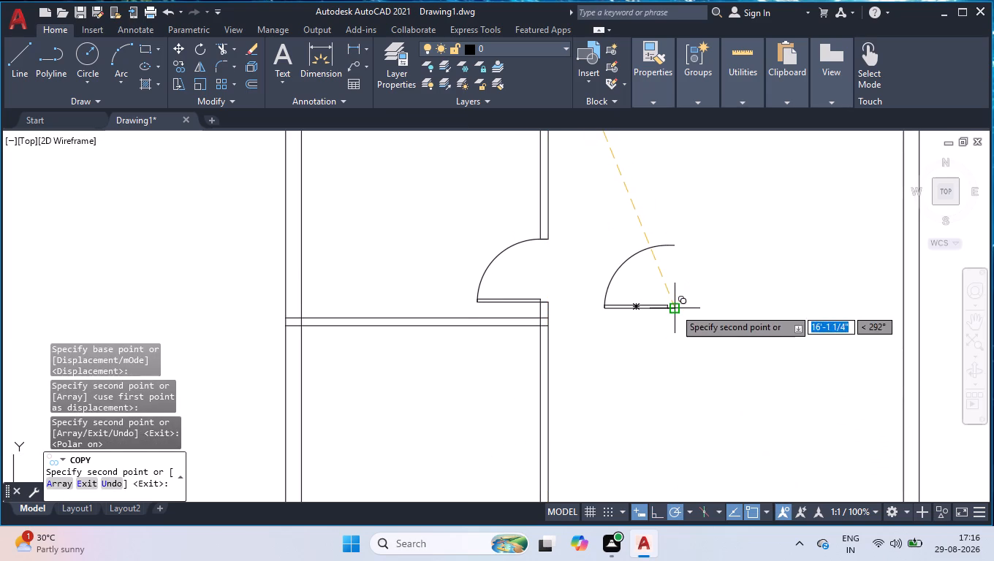
key(space)
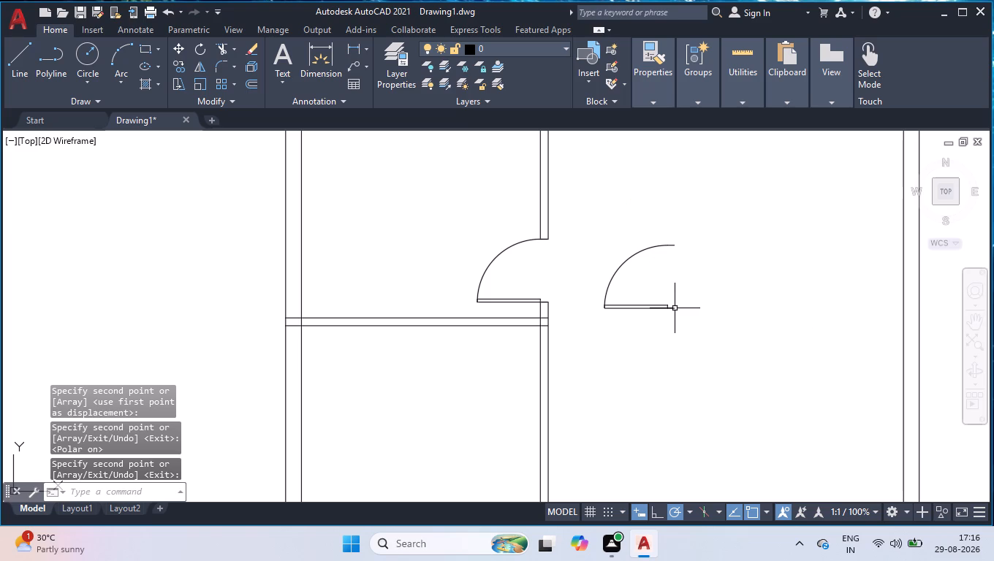
Copy the loose door twice more, about 6' to its right and once below the pair.
key(space)
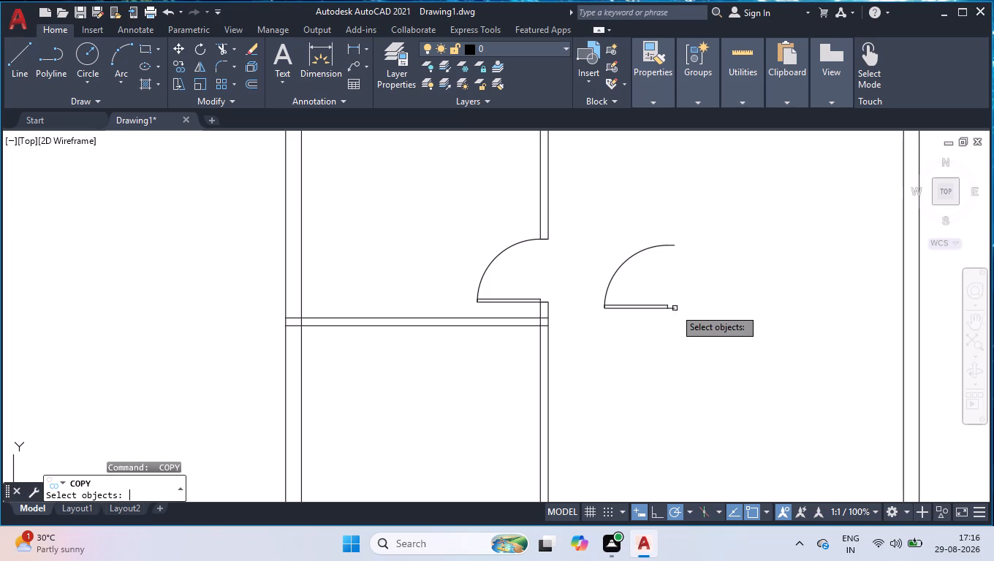
click(660, 309)
key(space)
click(660, 309)
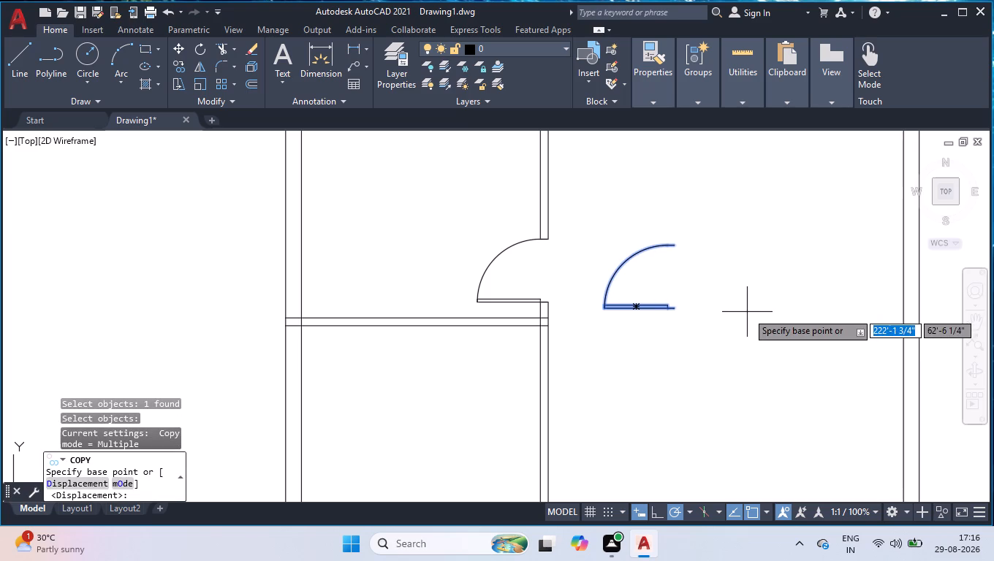
click(676, 308)
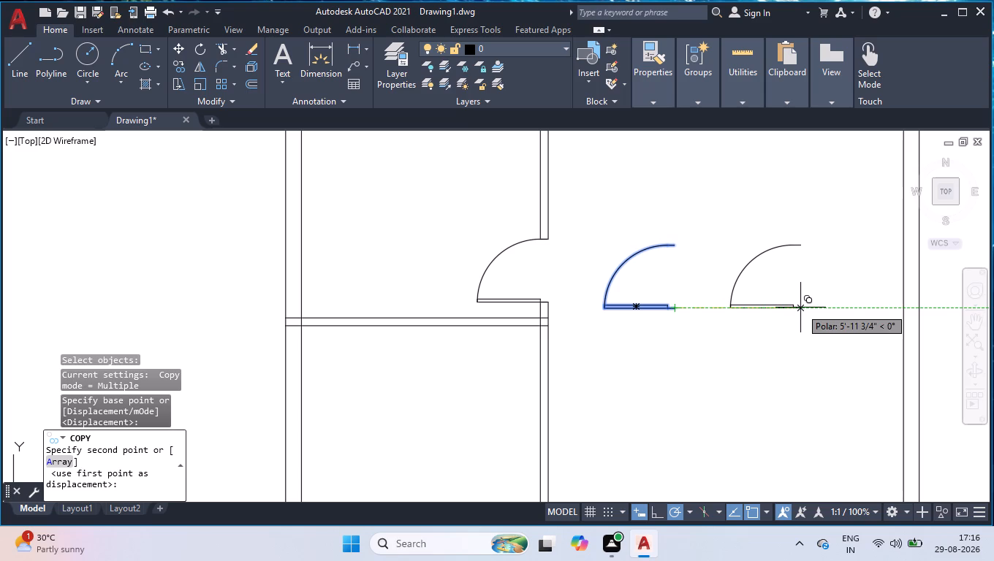
click(800, 308)
click(758, 418)
key(space)
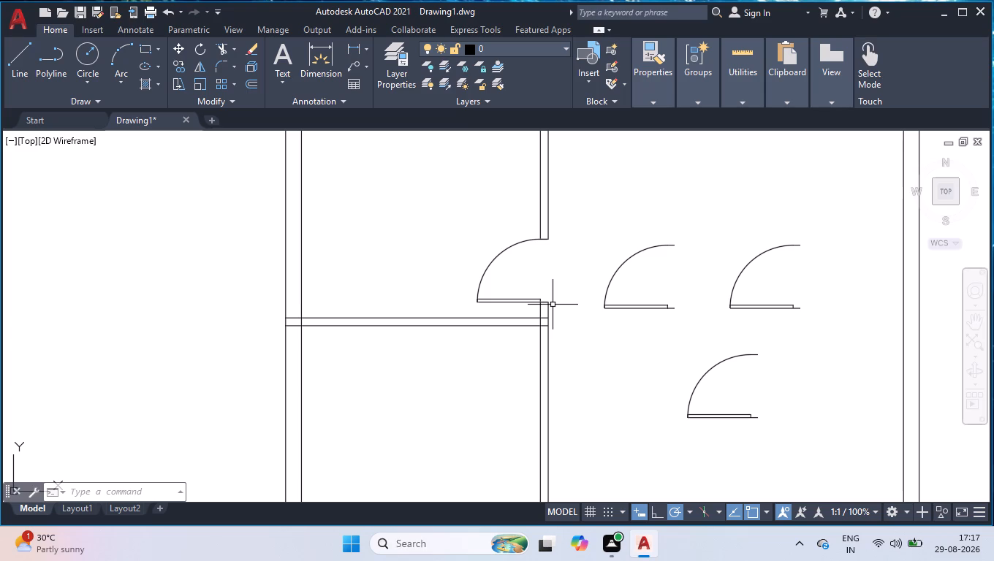
Trim the vertical partition's inner line and both horizontal line ends inside the junction with the lowest horizontal partition.
scroll(545, 324, up, 4)
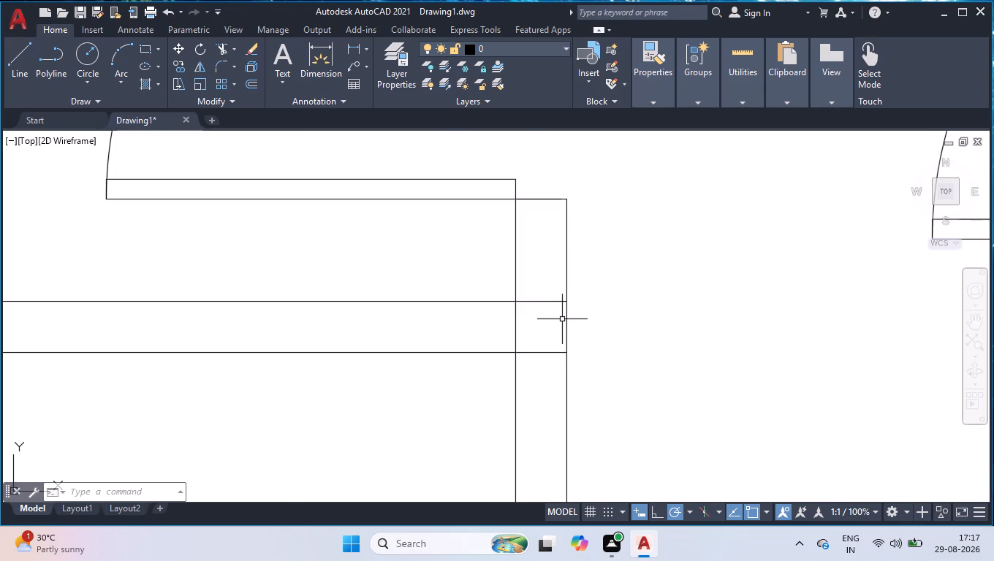
scroll(562, 319, up, 3)
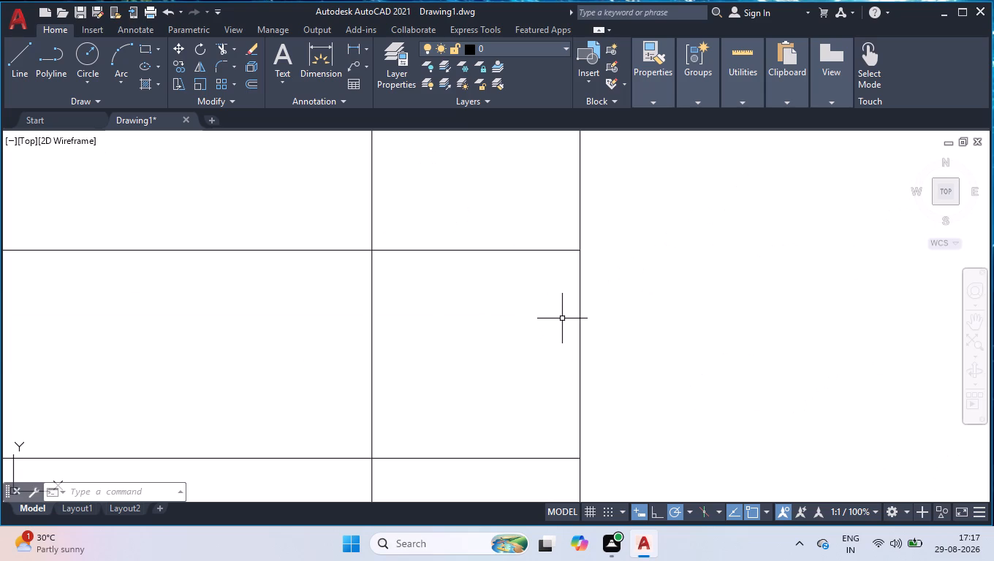
text(TR)
key(Return)
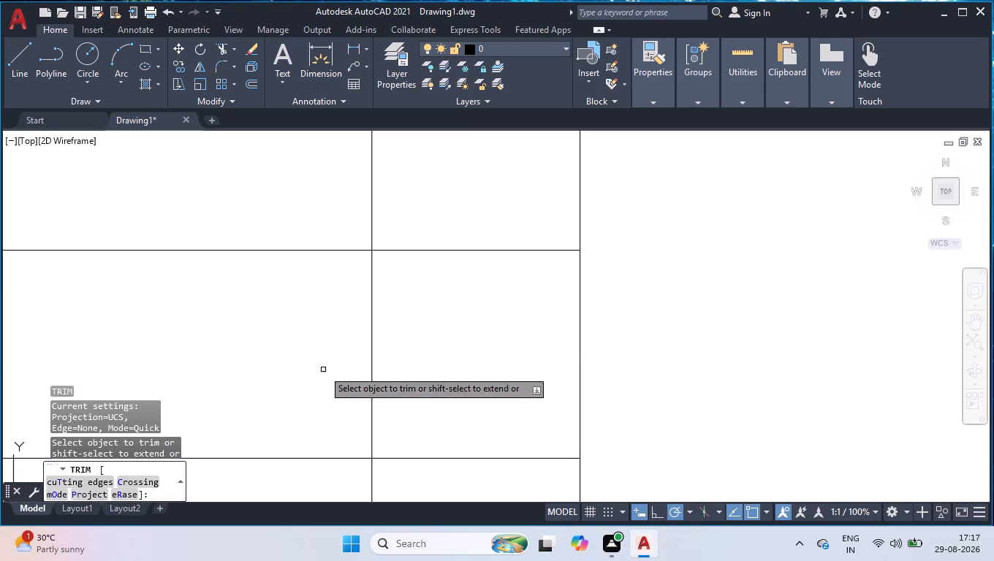
click(323, 370)
click(420, 478)
scroll(424, 428, down, 3)
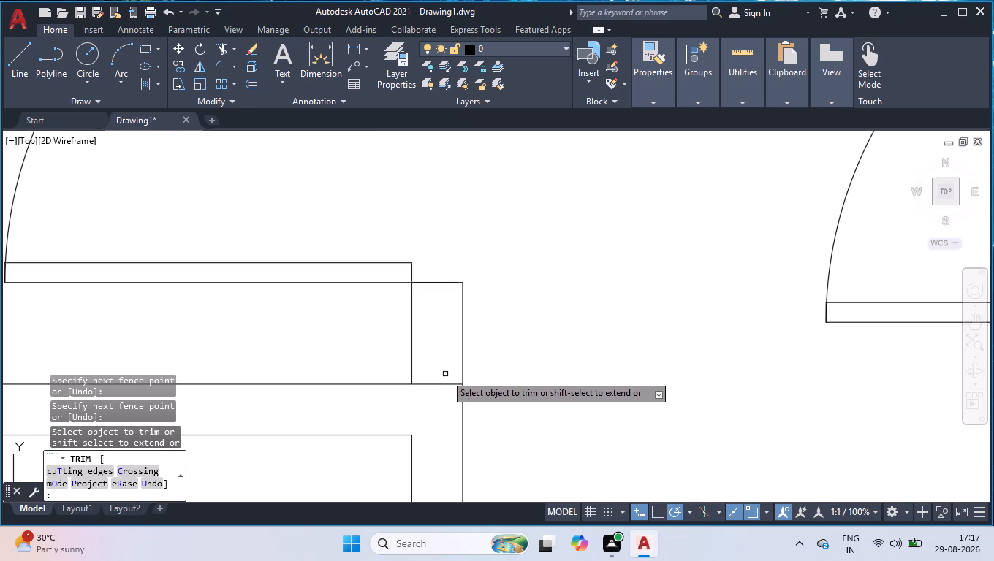
click(445, 374)
click(442, 401)
scroll(520, 359, down, 3)
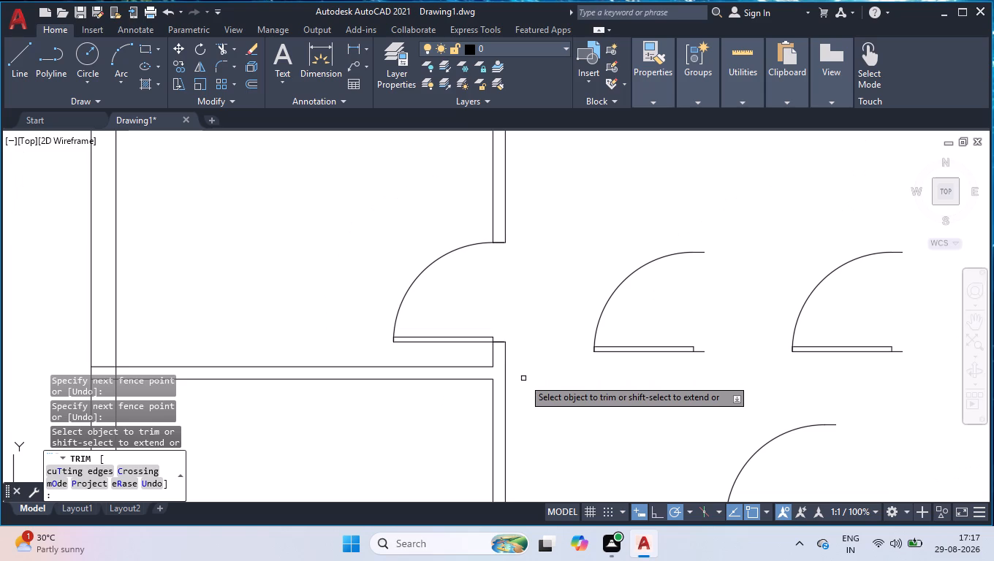
key(Return)
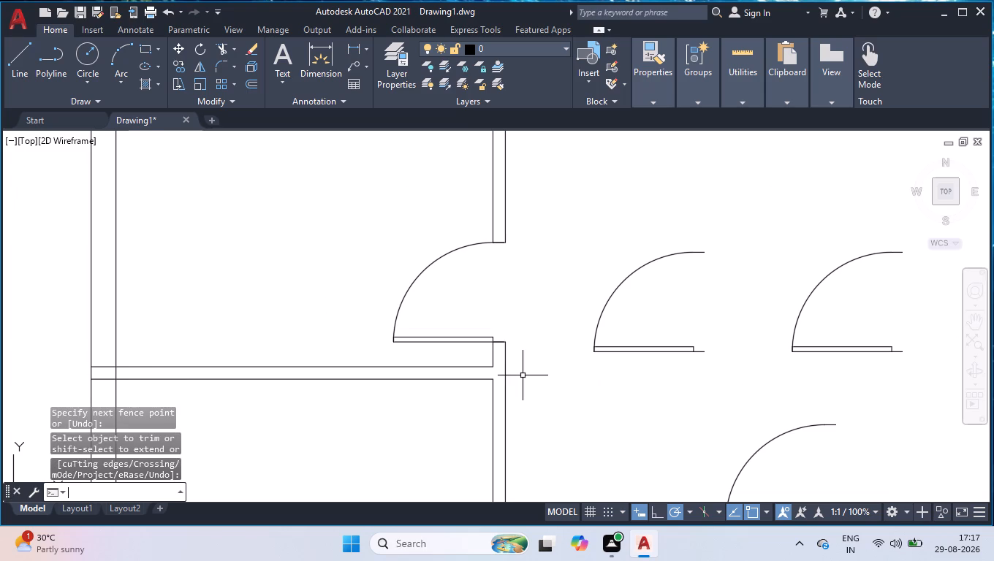
Draw a line across the vertical partition, level with the lower edge of the lowest horizontal partition.
key(l)
key(Return)
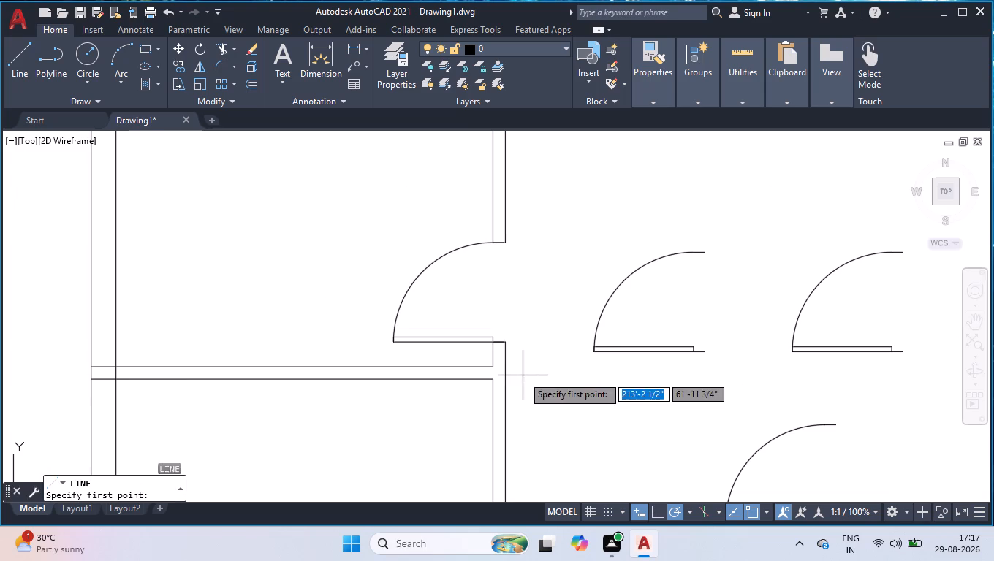
scroll(496, 394, up, 3)
click(480, 339)
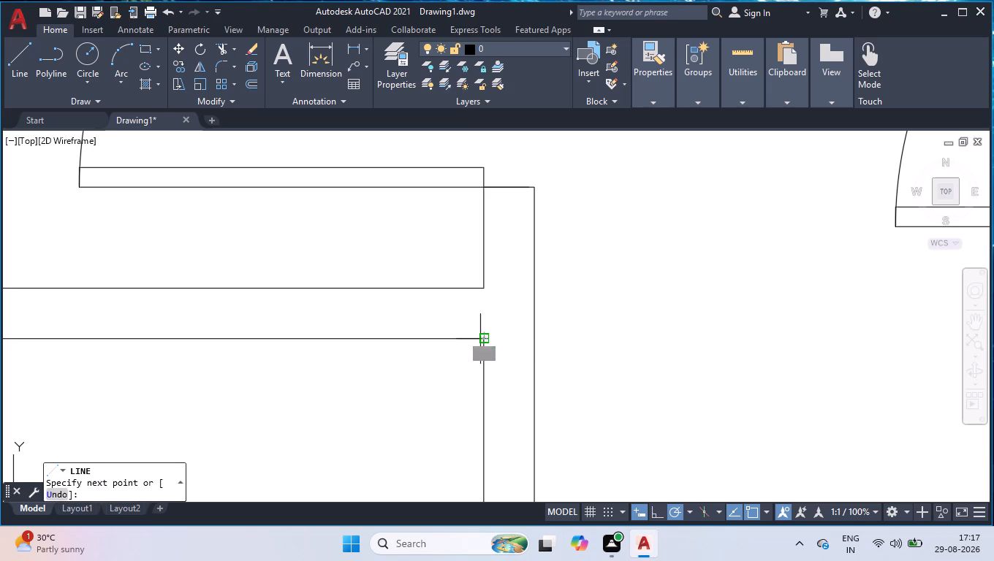
click(534, 337)
key(space)
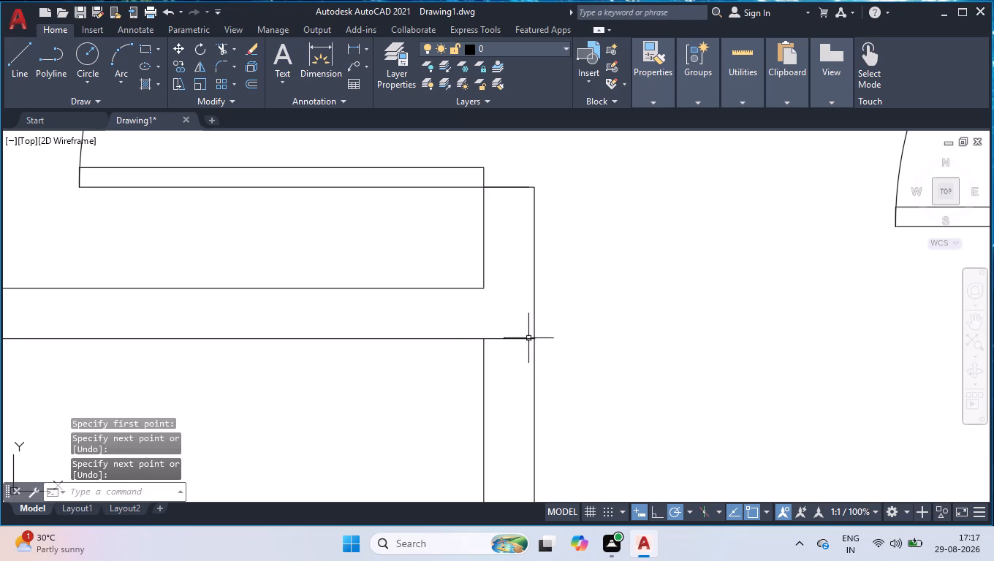
Turn on orthogonal constraint and move the new cross line 4.5" straight down the vertical partition.
click(528, 338)
click(511, 340)
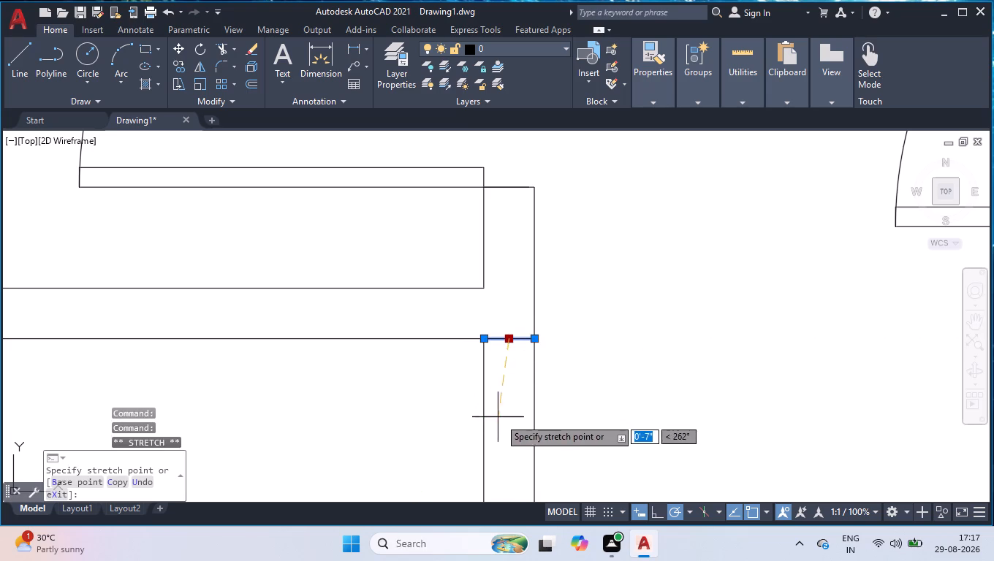
click(660, 514)
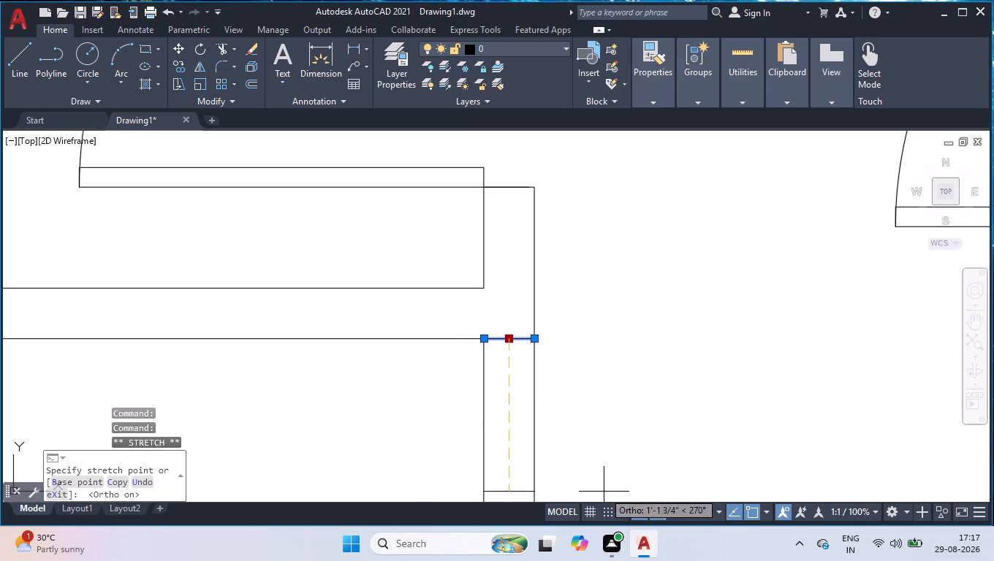
text(4.5)
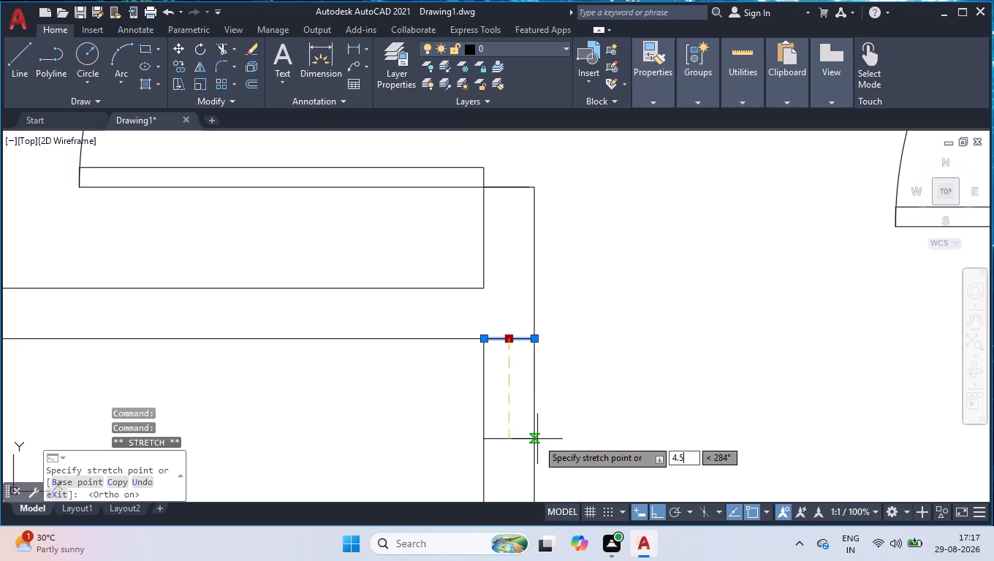
key(Return)
Offset the cross line 3' downward to mark the other jamb of the lower room's door opening.
scroll(547, 390, down, 2)
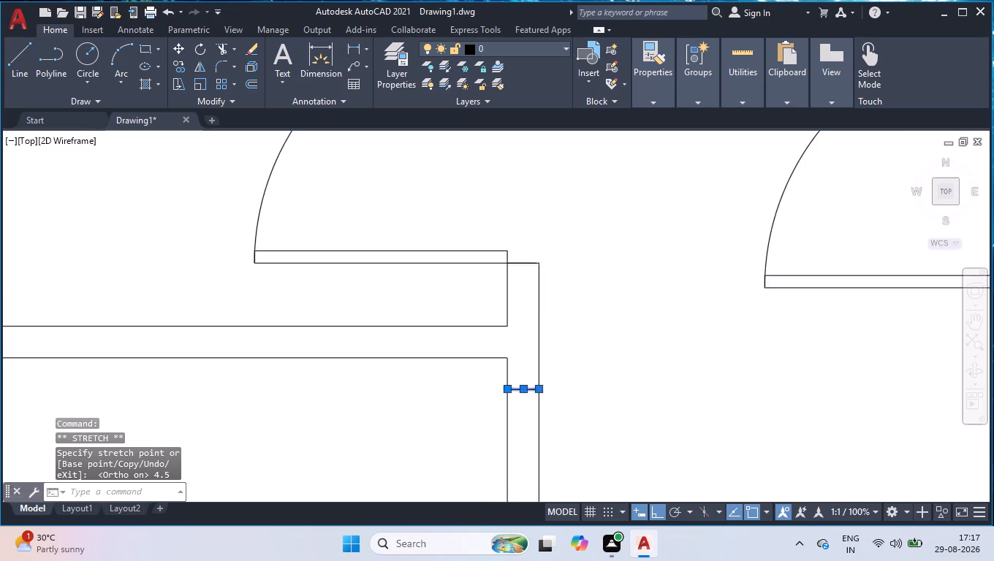
scroll(555, 351, down, 1)
scroll(548, 457, up, 2)
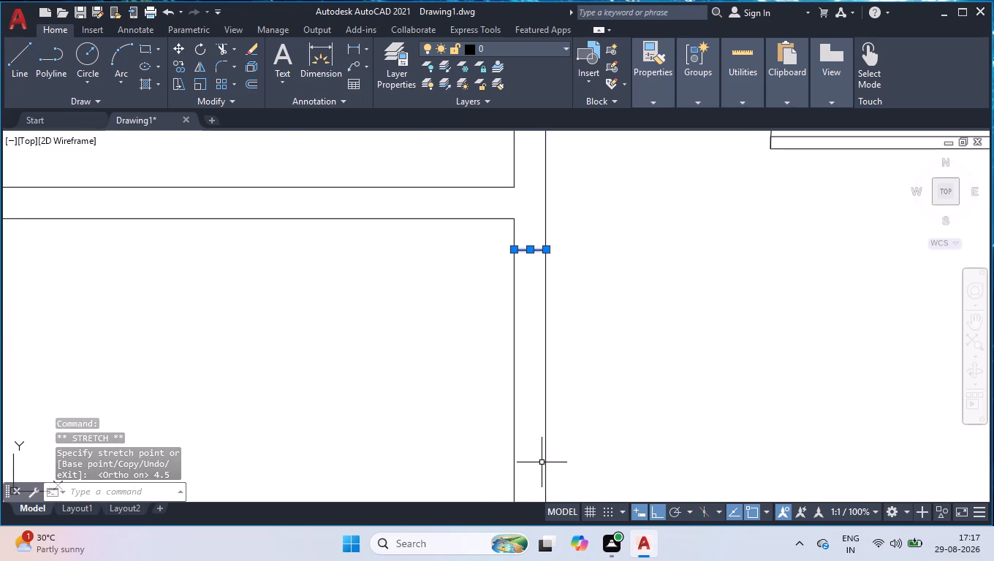
text(OFF)
key(Return)
text(3')
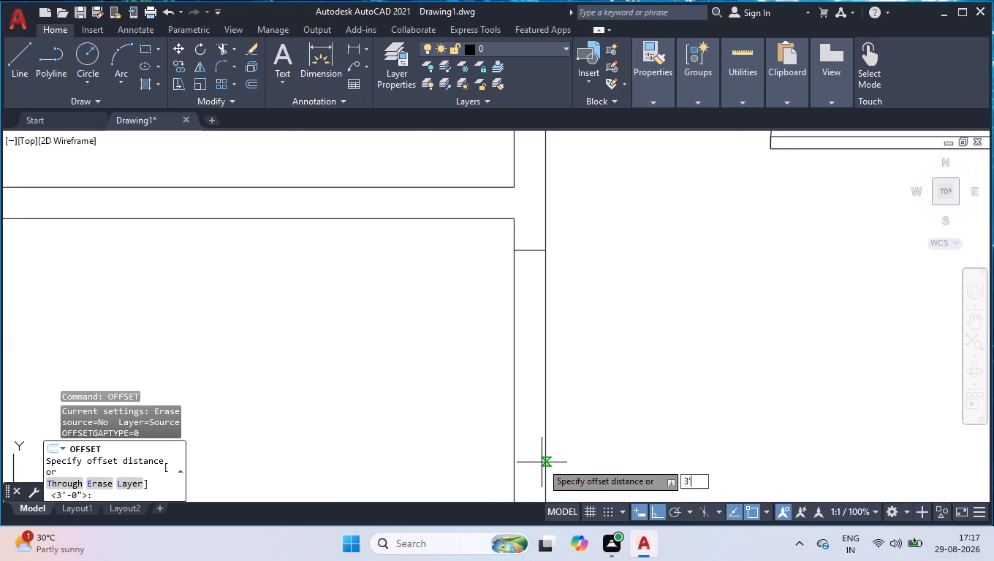
key(Return)
scroll(539, 454, down, 1)
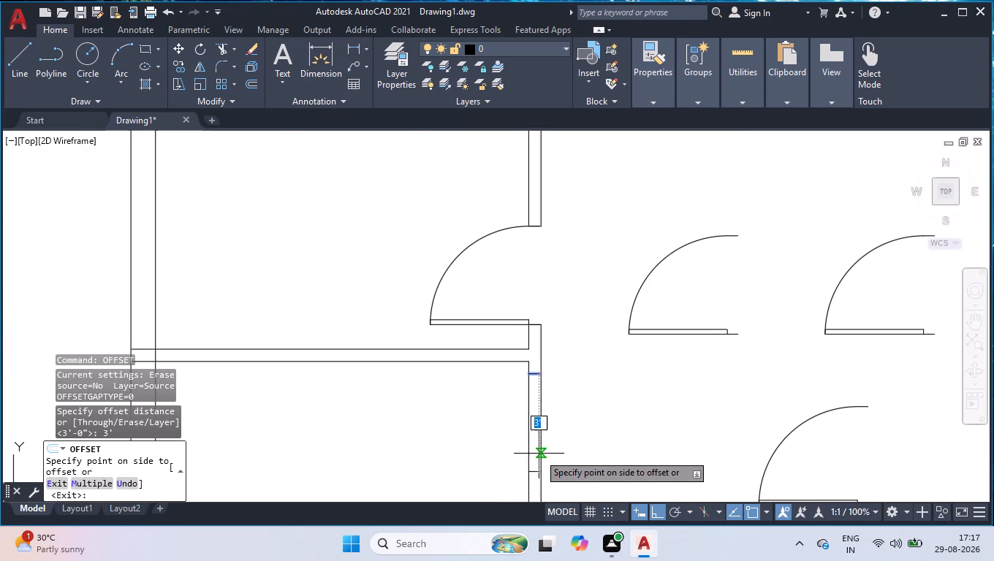
scroll(539, 454, down, 1)
click(536, 486)
key(space)
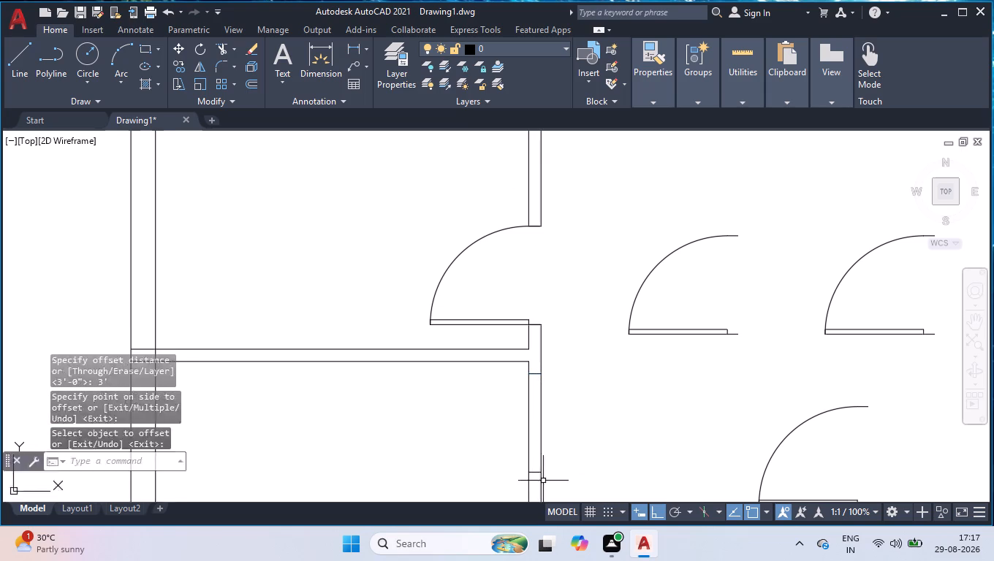
Trim both vertical partition lines between the two jamb lines to open the lower room's doorway.
text(TR)
key(Return)
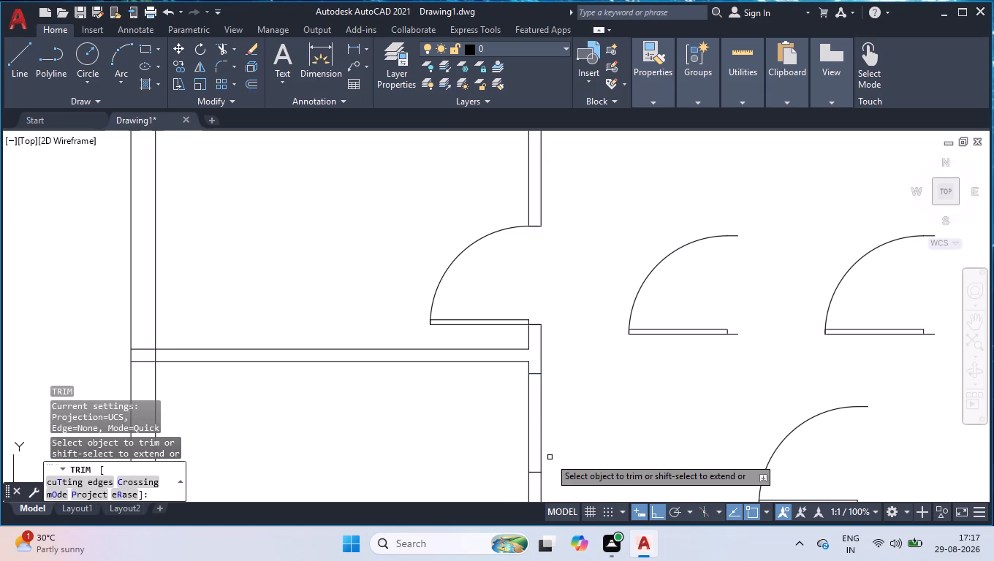
click(555, 428)
click(479, 432)
key(space)
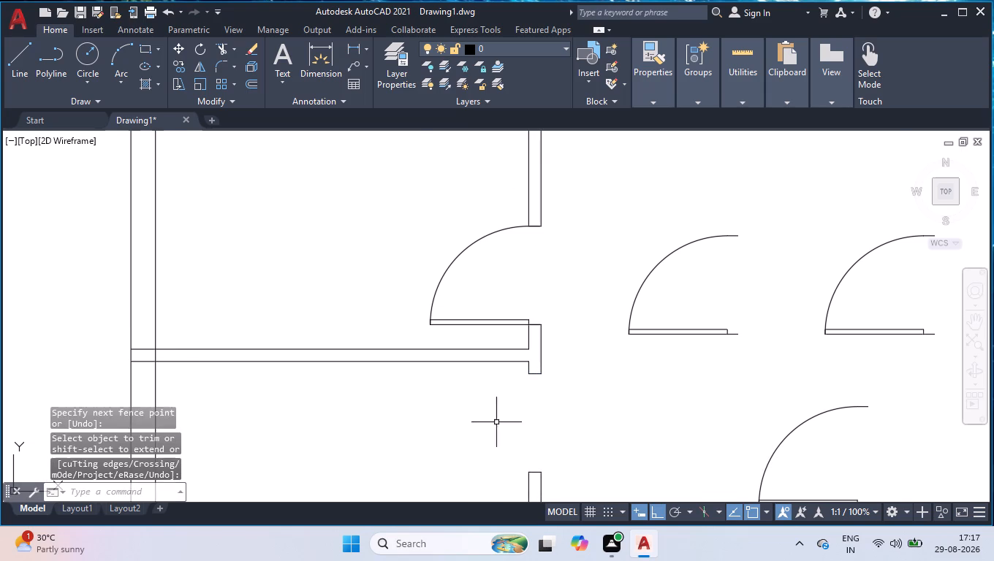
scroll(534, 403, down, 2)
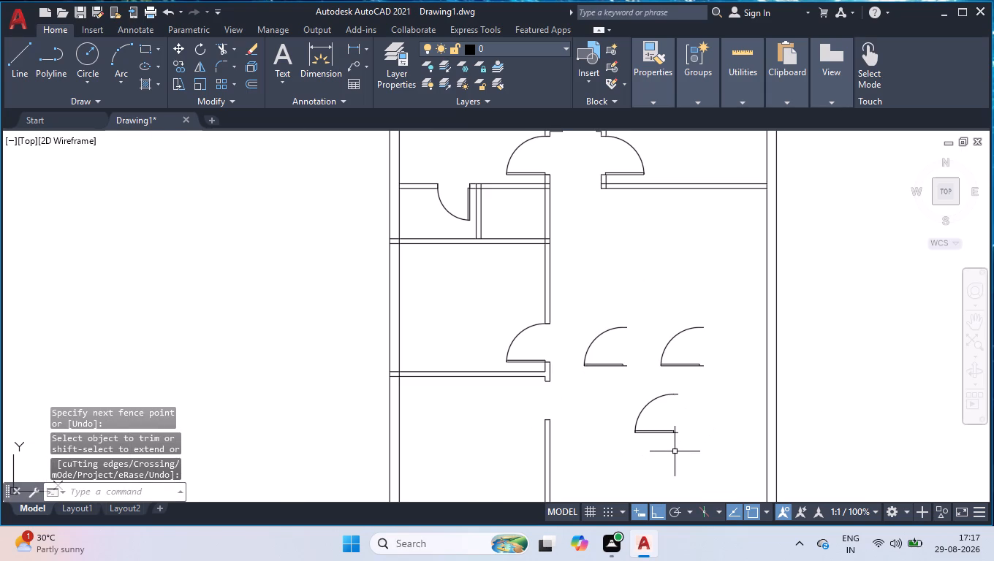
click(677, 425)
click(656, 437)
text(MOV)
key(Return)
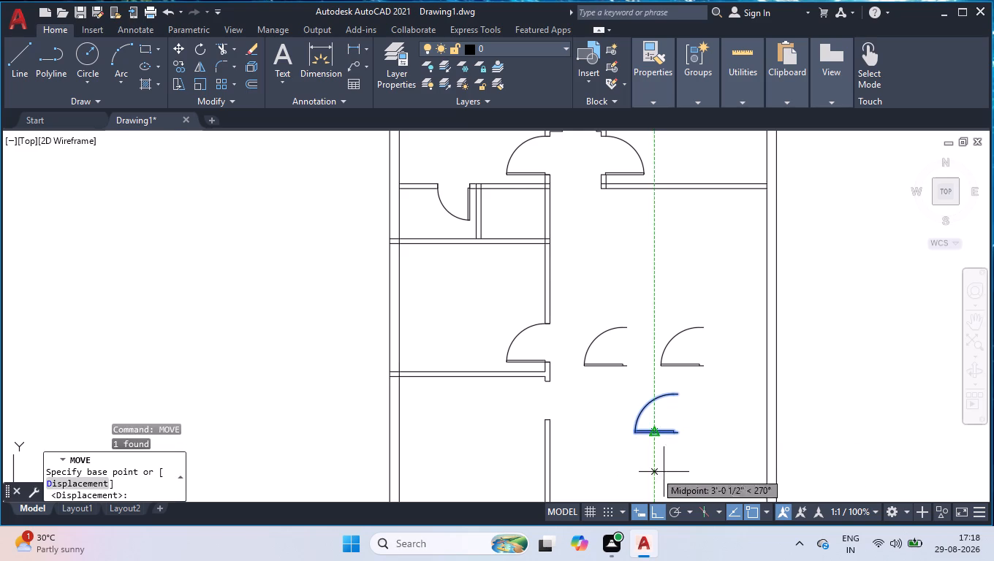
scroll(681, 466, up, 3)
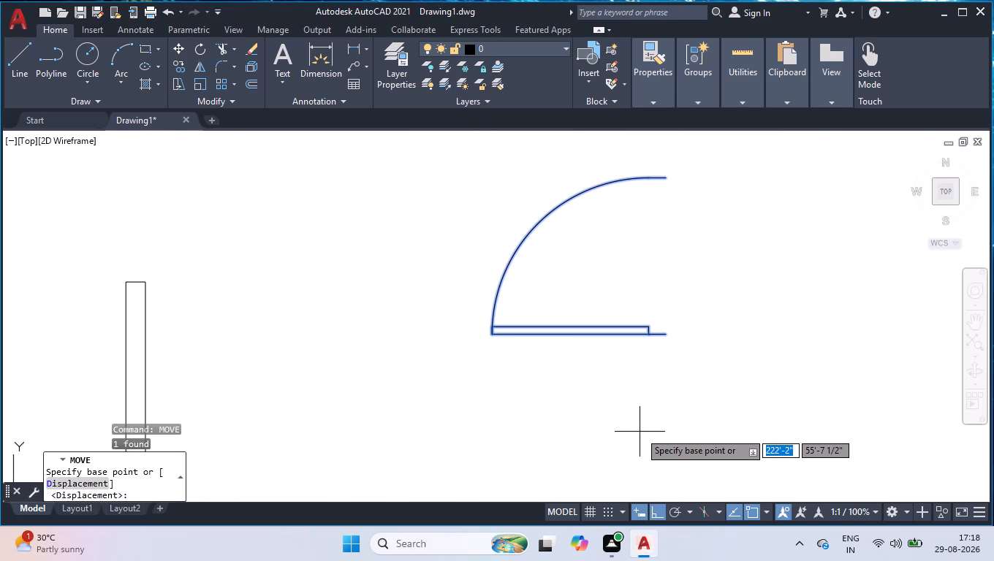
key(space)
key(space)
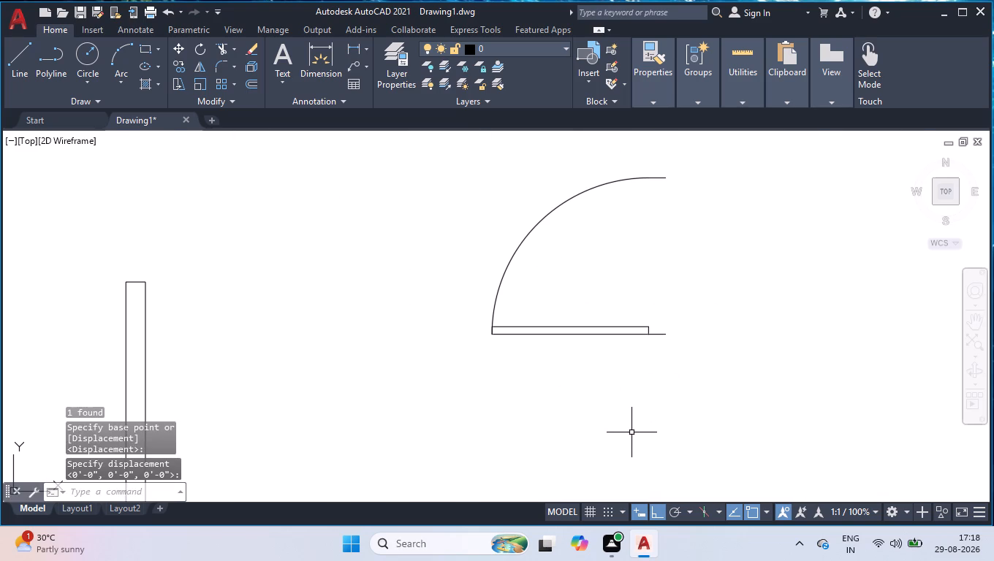
Mirror the lowest loose door about the horizontal line through its hinge-side jamb, erasing the source so it swings downward.
key(o)
key(BackSpace)
text(MIR)
key(Return)
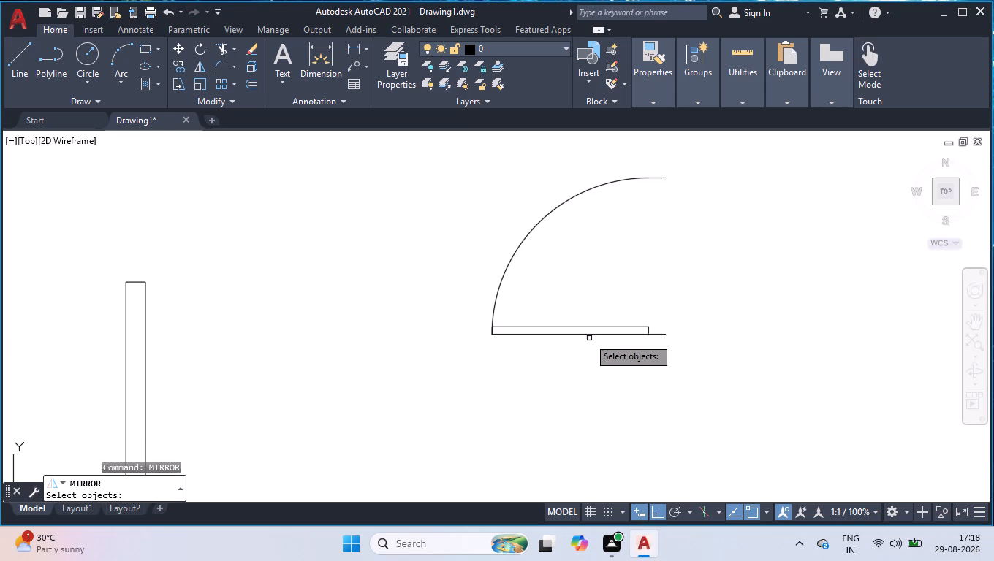
click(588, 336)
key(Return)
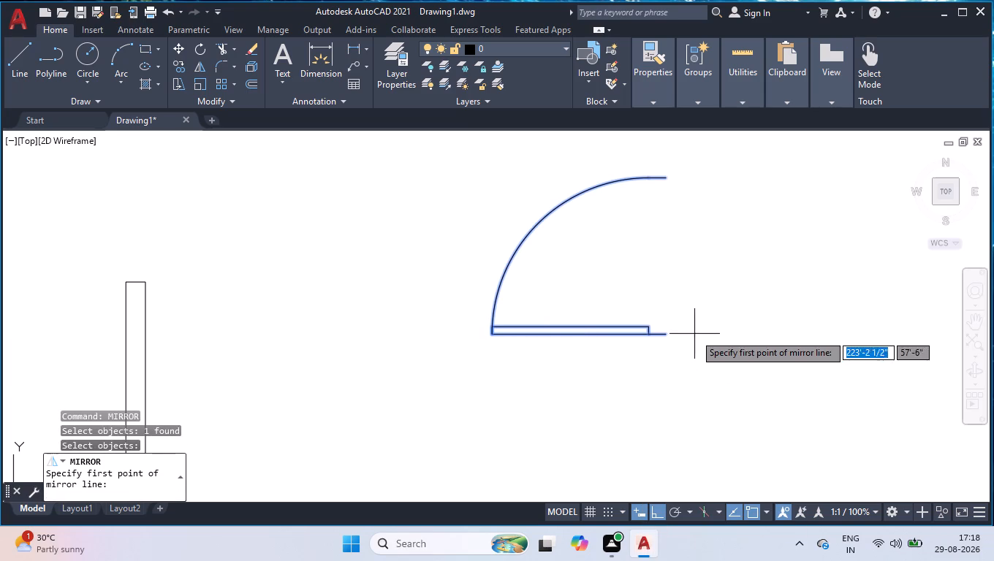
click(667, 332)
click(517, 399)
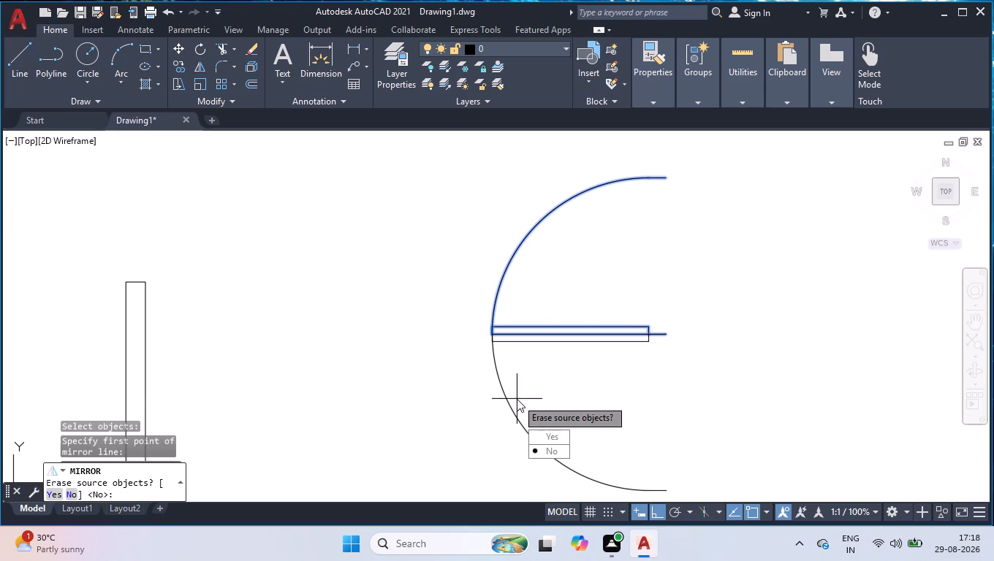
drag(544, 438, 517, 399)
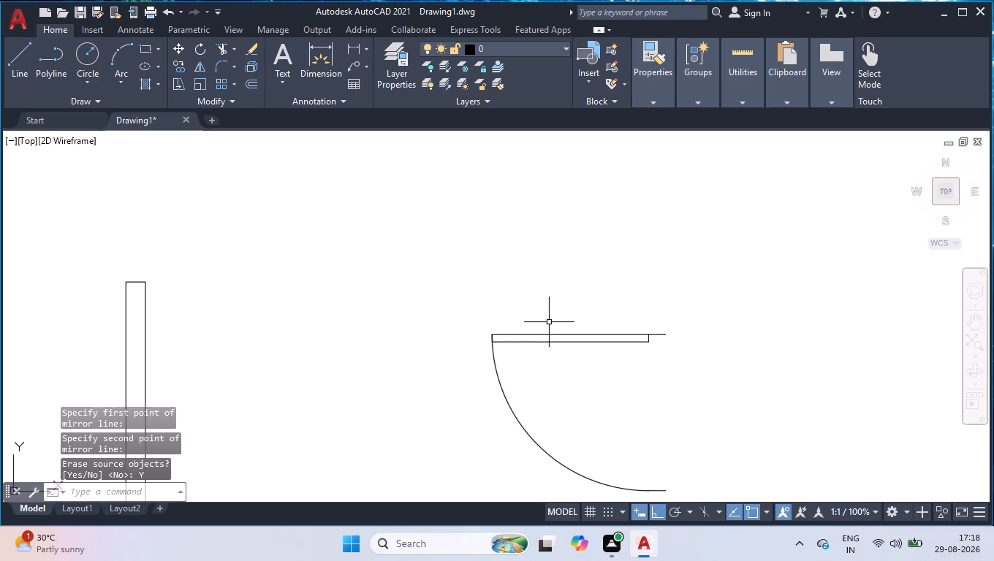
Move the mirrored door by its hinge-side jamb end to the outer corner of the lower room opening's upper jamb.
click(549, 322)
click(507, 369)
text(MOV)
key(Return)
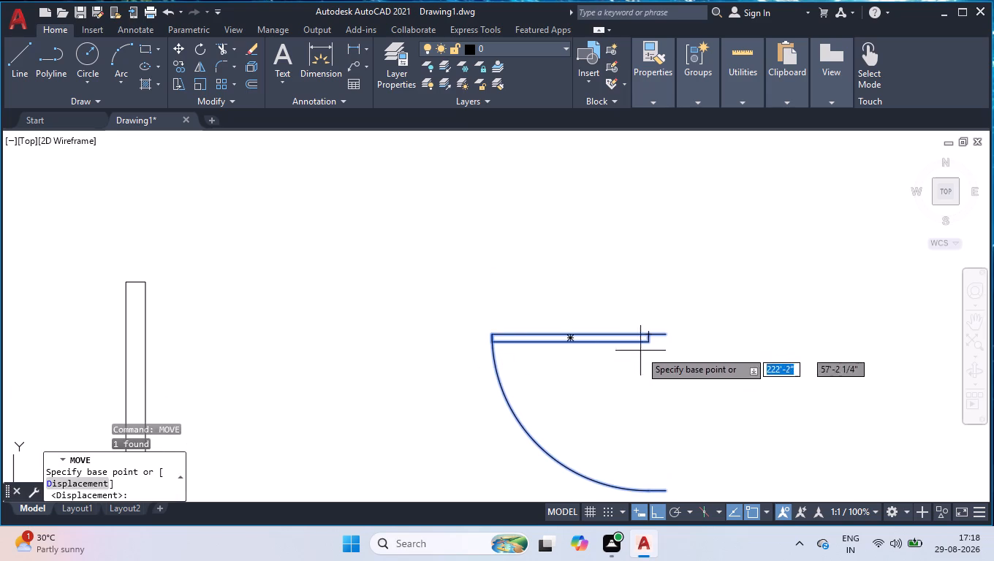
click(666, 333)
scroll(429, 278, down, 3)
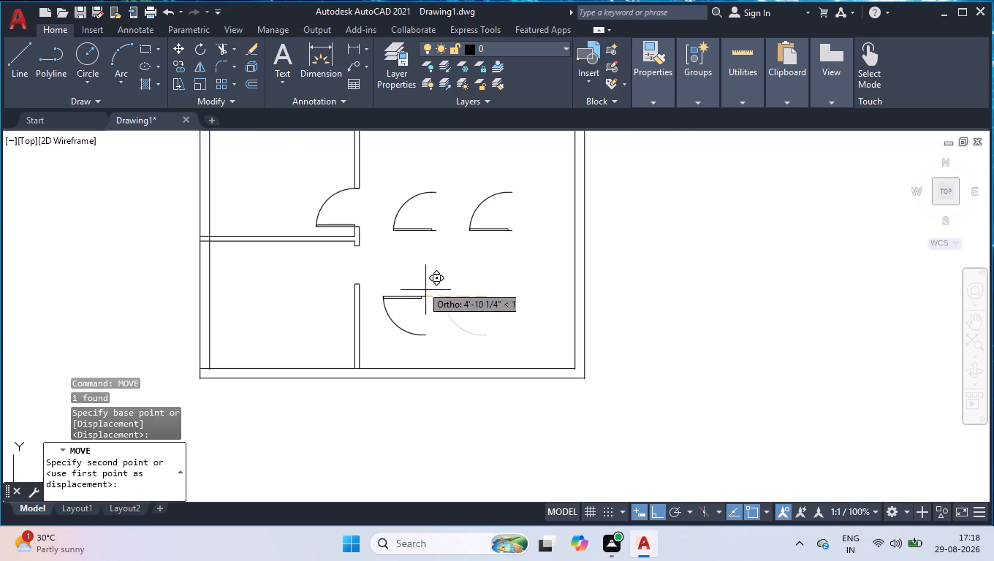
scroll(362, 249, up, 4)
click(335, 224)
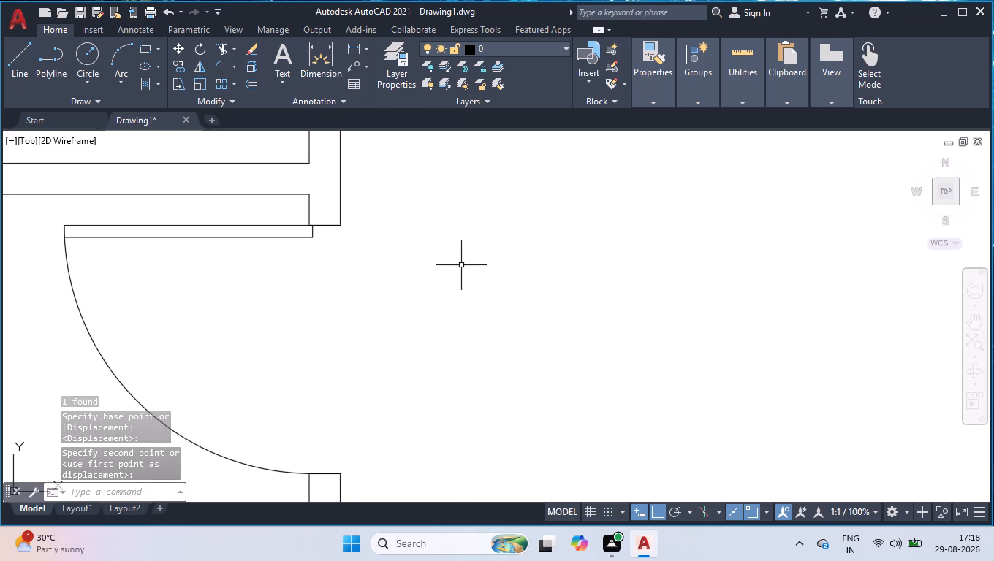
Move the loose door nearest the right outer wall straight down in the open area.
scroll(396, 391, down, 2)
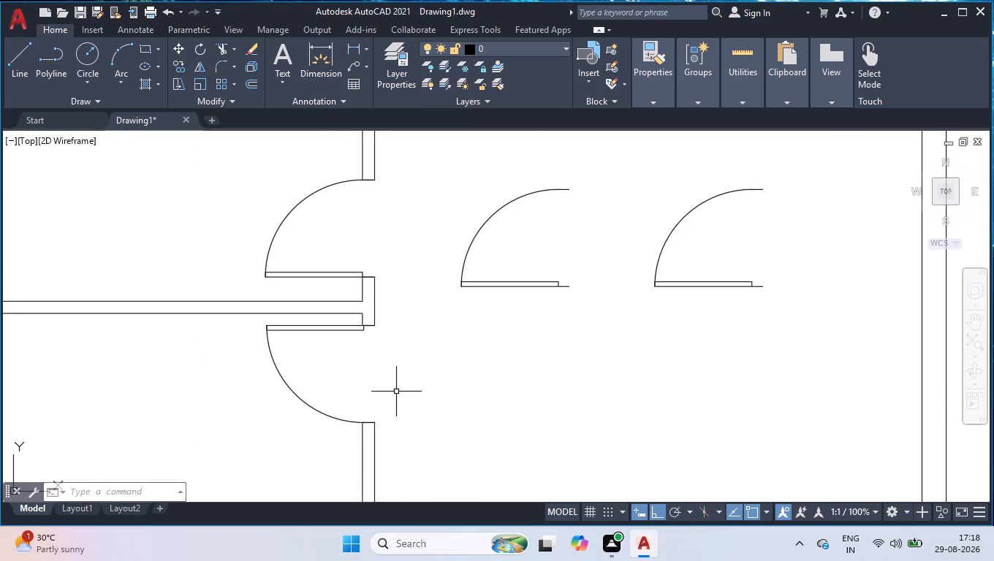
scroll(389, 309, down, 1)
scroll(470, 305, down, 1)
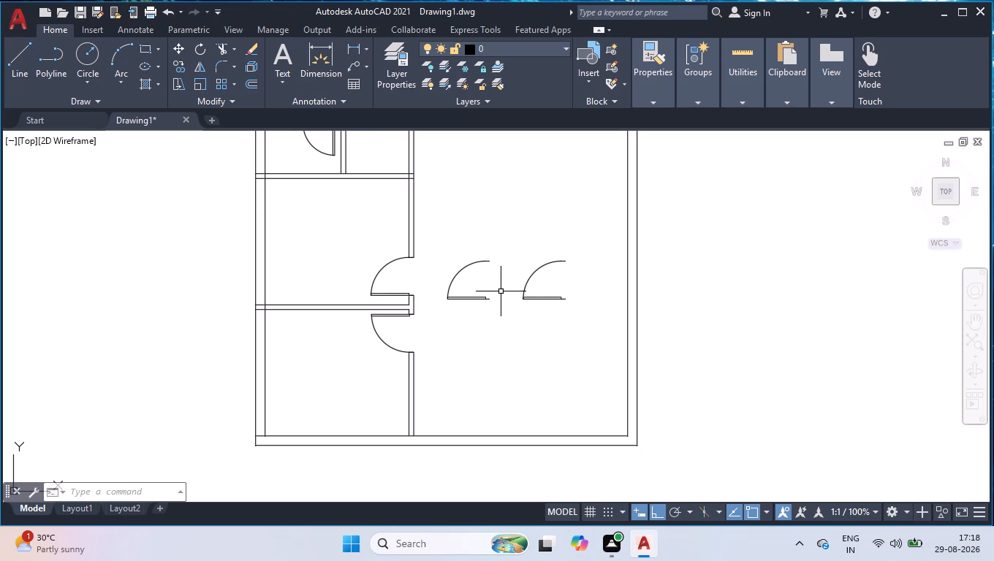
scroll(501, 290, up, 1)
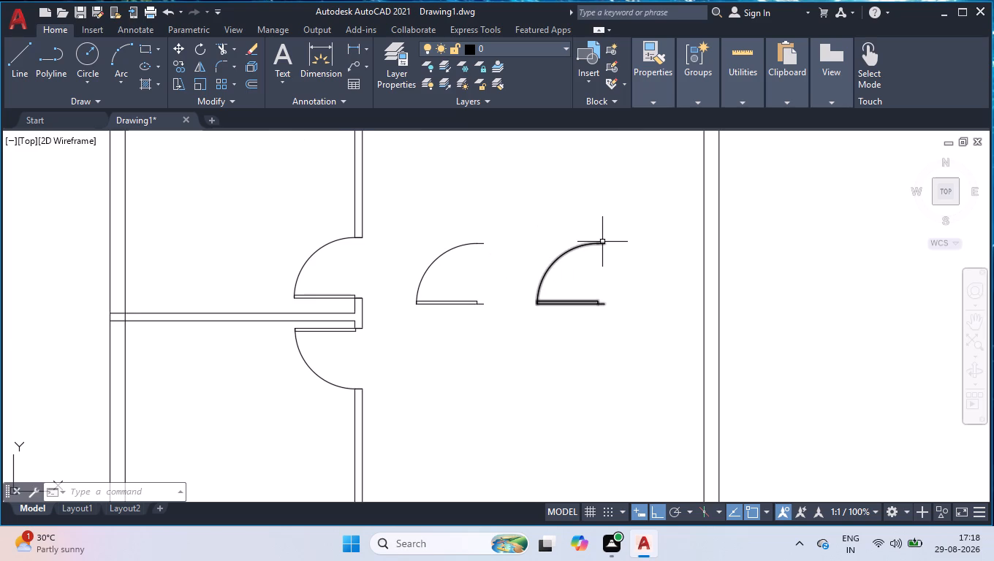
click(569, 301)
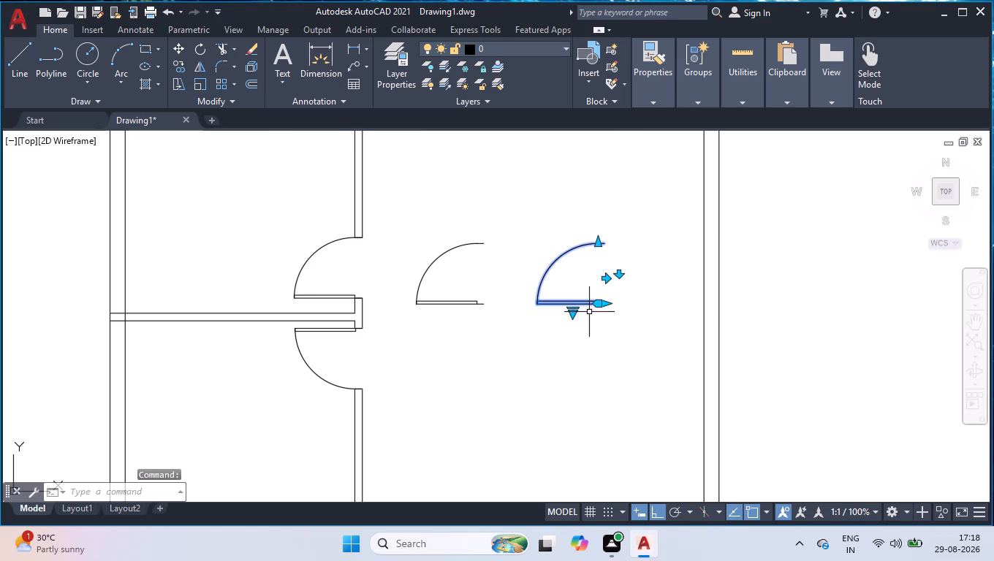
click(596, 304)
click(558, 399)
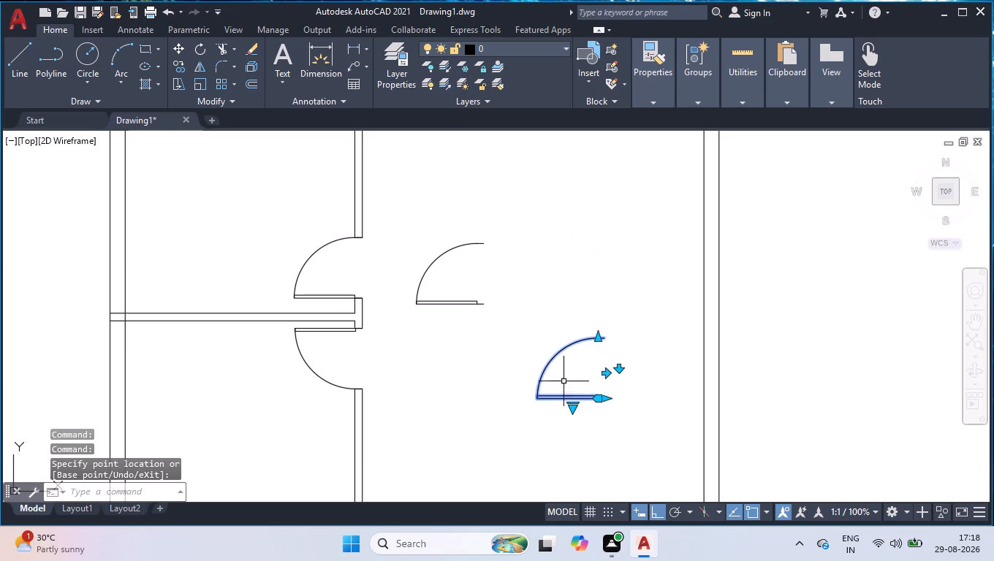
click(484, 286)
click(571, 281)
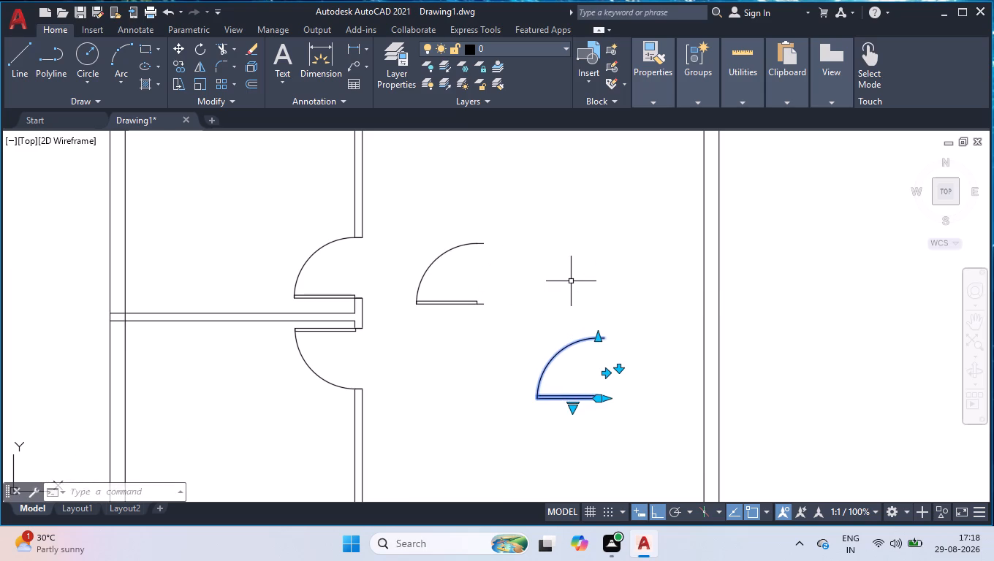
shift+drag(593, 287, 584, 305)
shift+click(542, 426)
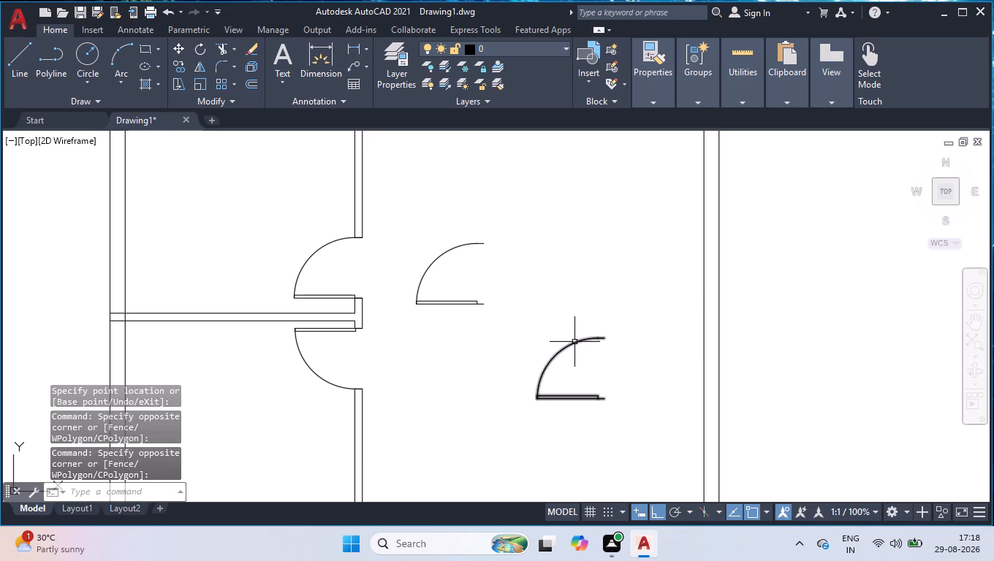
Delete the loose door nearest the vertical partition.
drag(465, 282, 451, 302)
click(427, 324)
key(Delete)
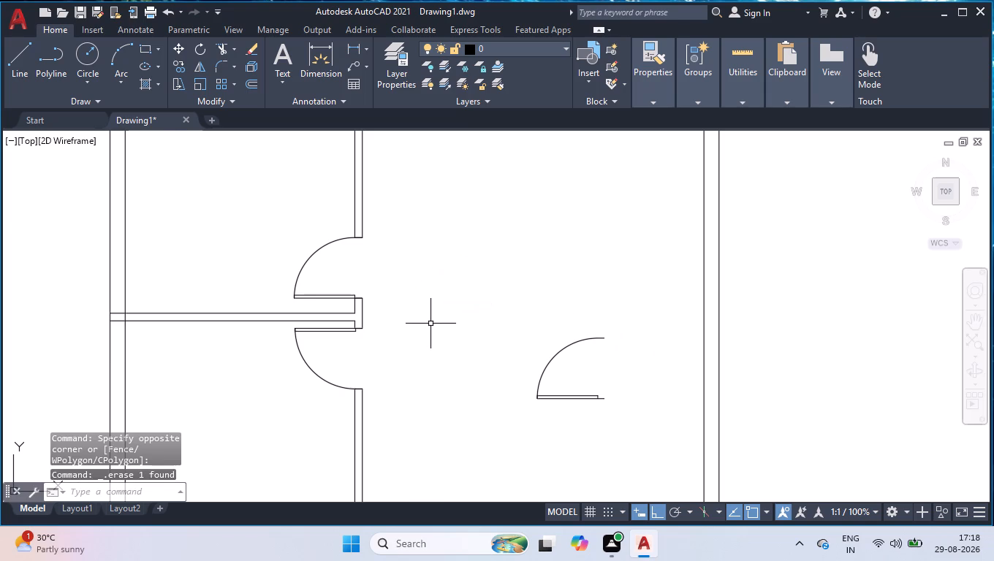
Copy the upper room's door horizontally by its hinge-side jamb end onto the outer face of the right outer wall, about 17'-8 1/2" away.
drag(346, 277, 338, 283)
click(301, 303)
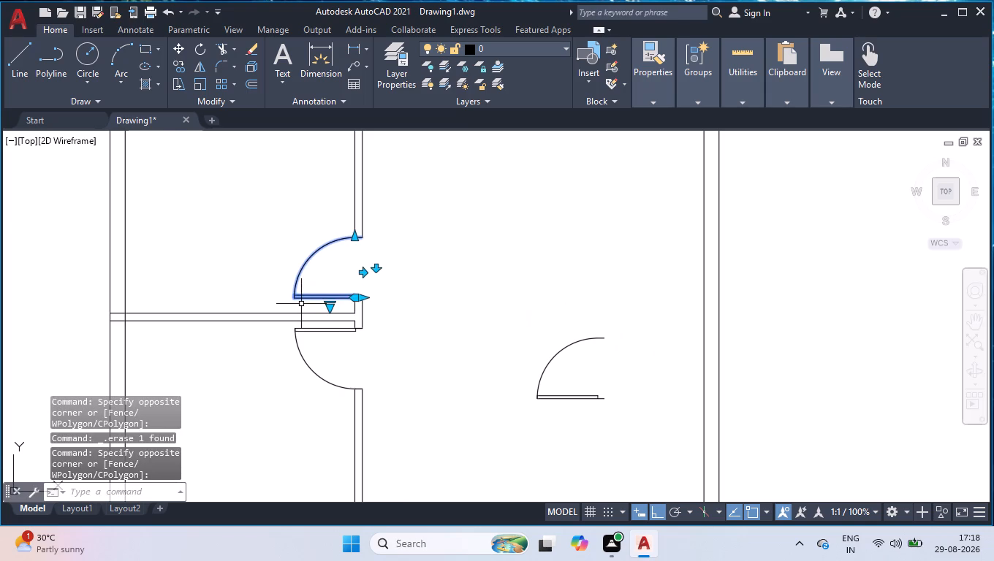
text(CO)
key(Return)
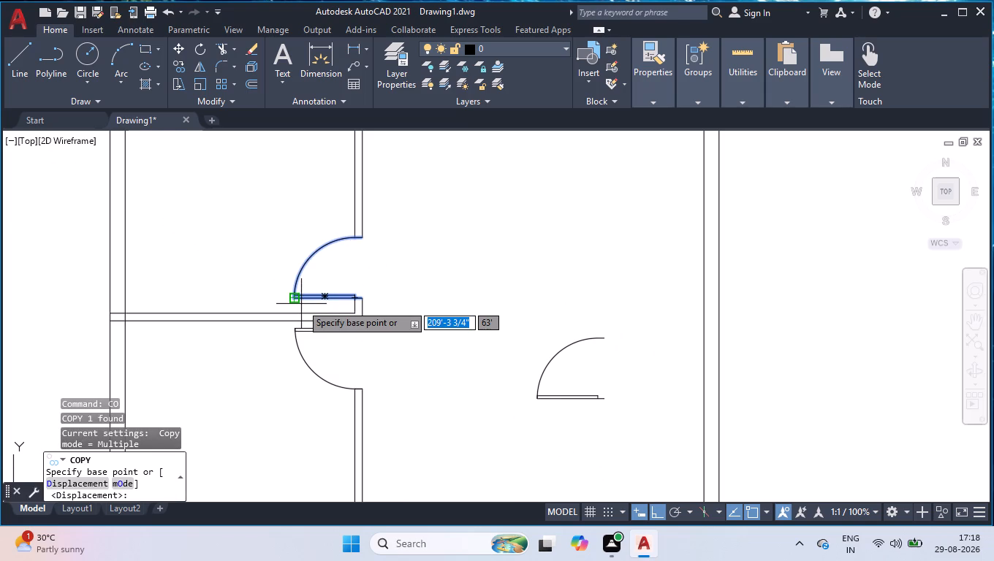
scroll(345, 286, up, 3)
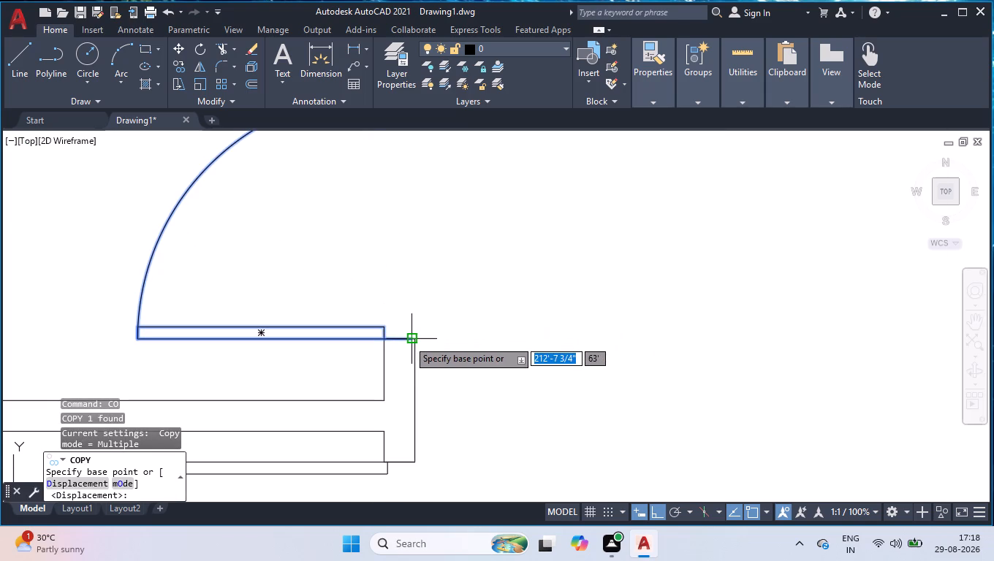
scroll(407, 340, up, 4)
click(423, 342)
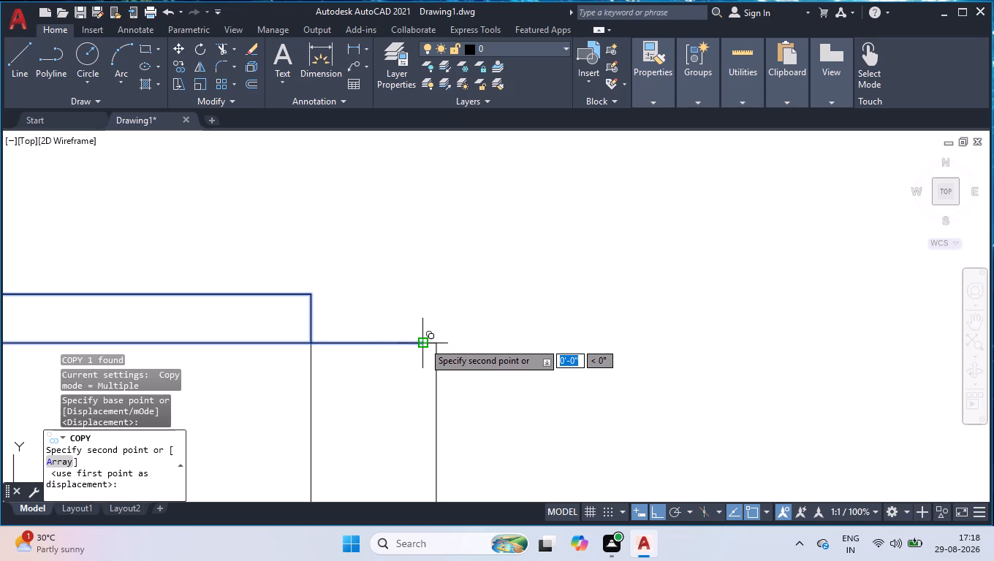
scroll(401, 340, down, 7)
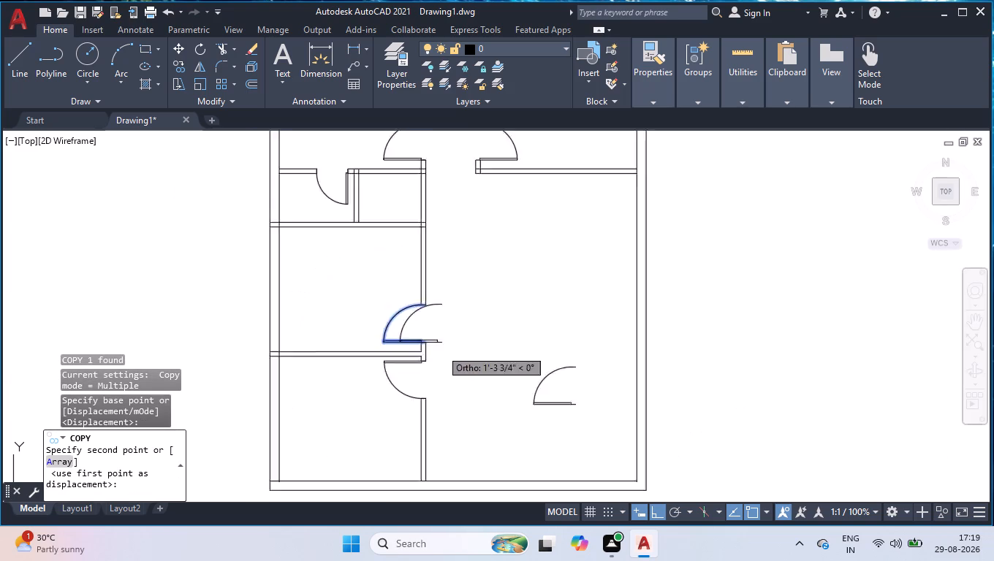
scroll(441, 349, down, 1)
scroll(536, 332, up, 4)
scroll(570, 359, down, 2)
scroll(653, 380, up, 3)
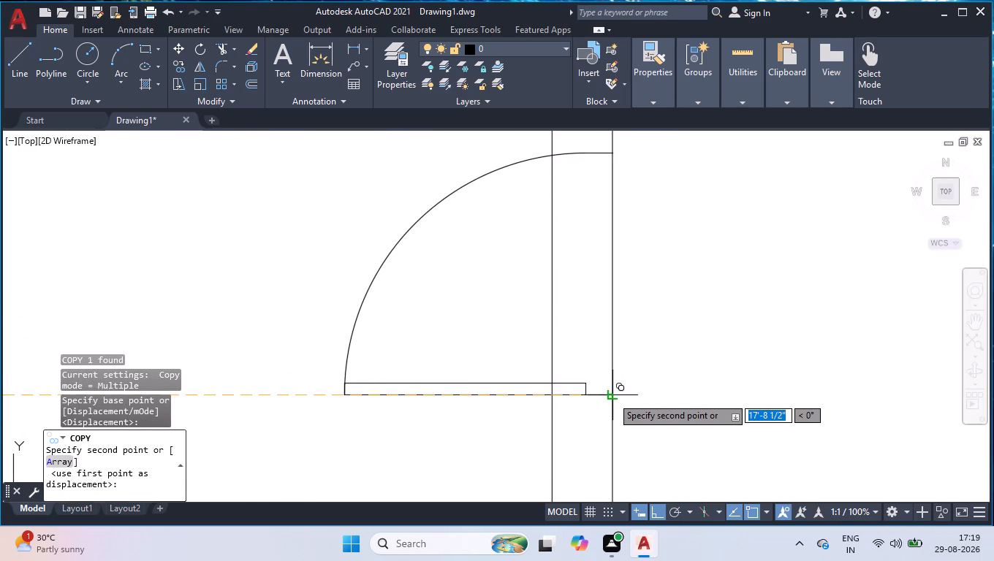
click(612, 397)
key(space)
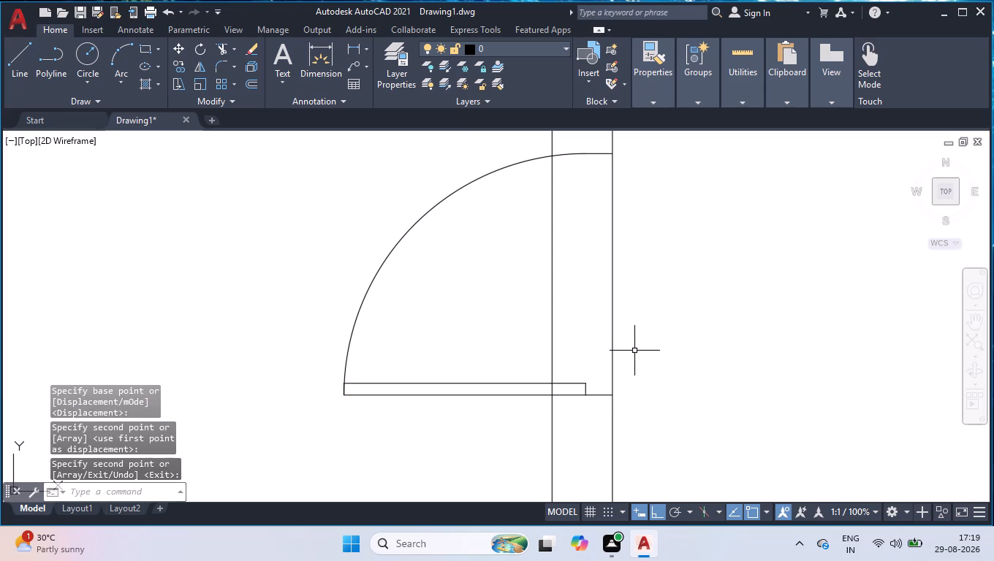
Trim both right outer wall lines between the copied door's jambs to open the doorway.
text(TR)
key(Return)
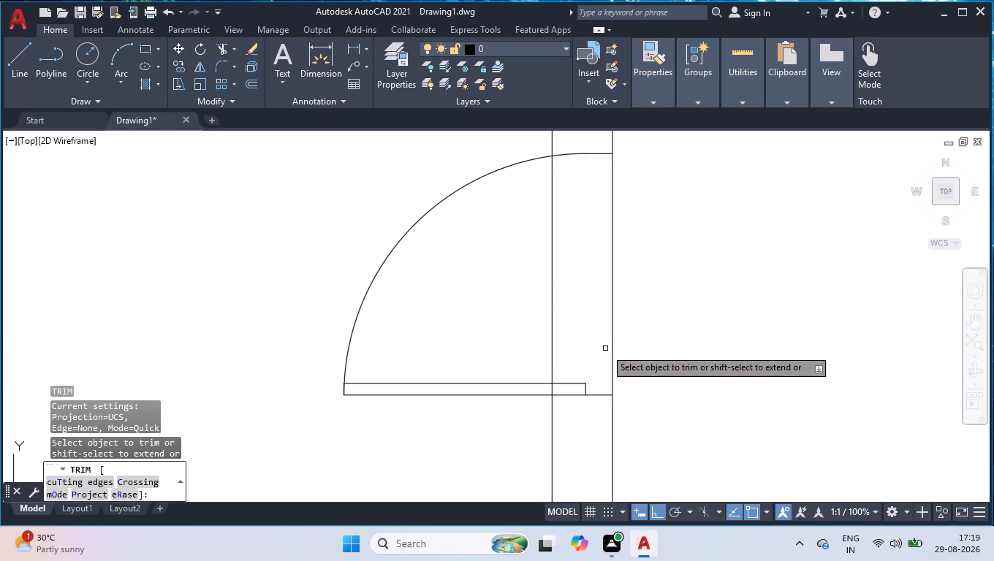
click(652, 308)
click(463, 313)
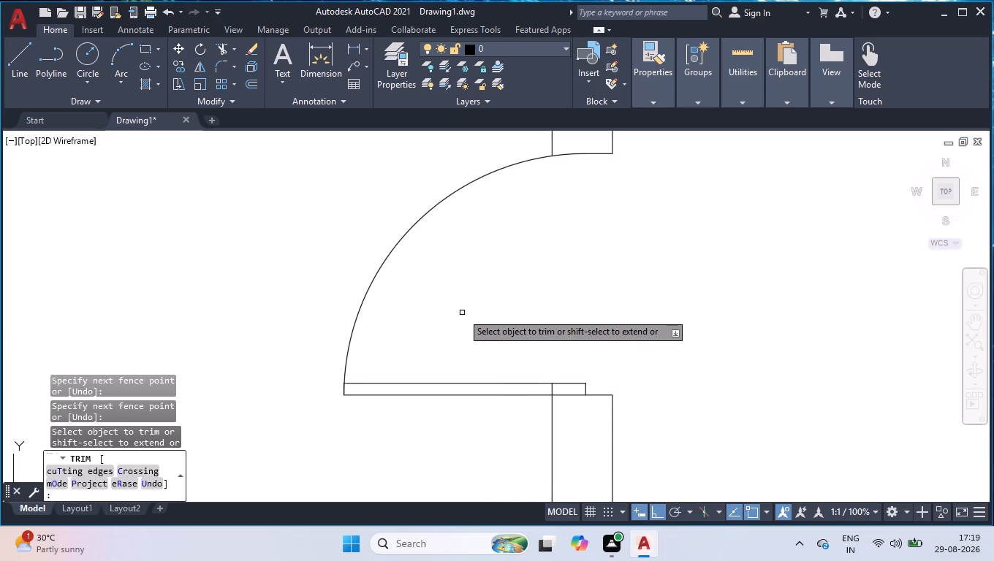
key(space)
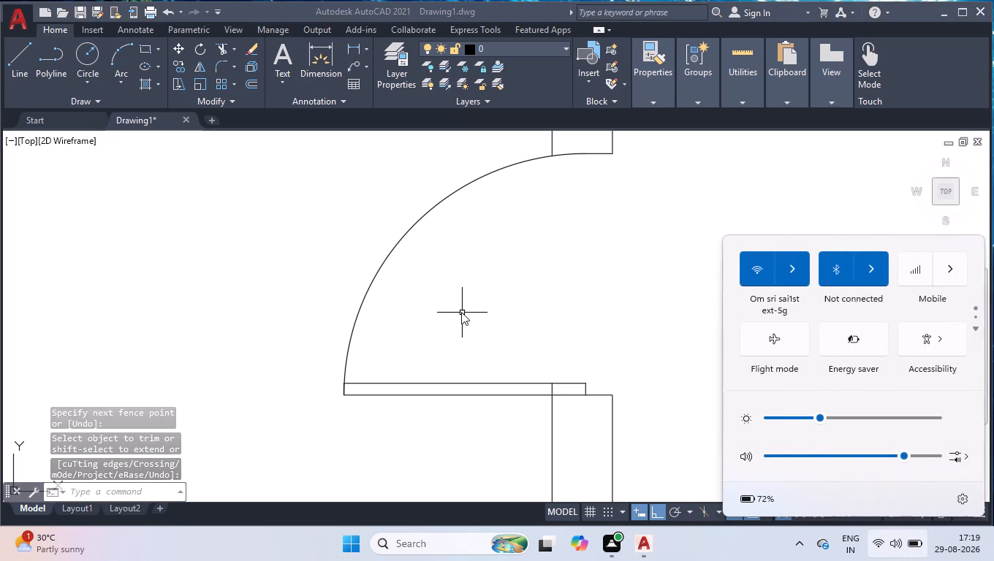
click(461, 312)
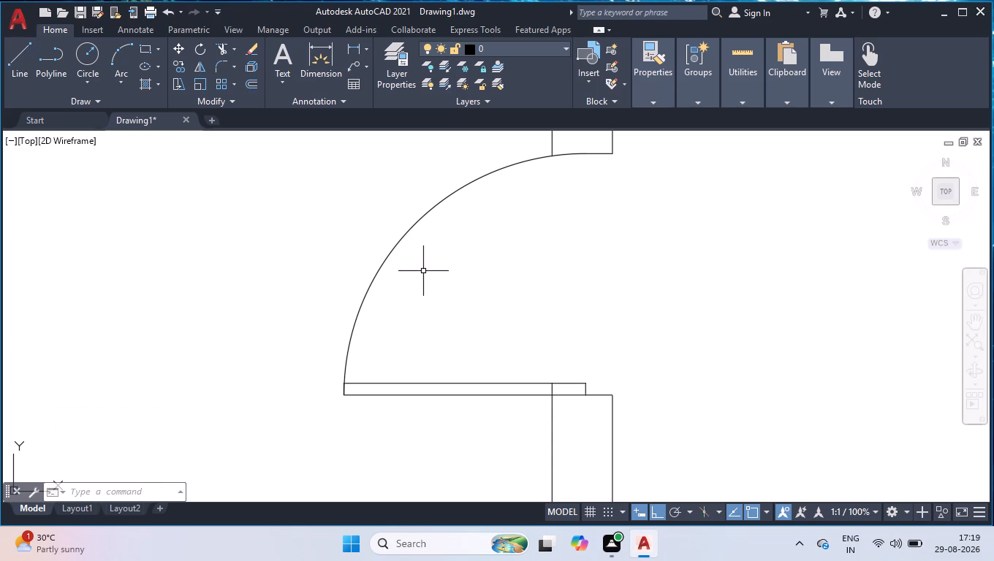
Trim the overshooting inner and outer vertical wall line ends at the plan's bottom-right corner.
scroll(405, 296, down, 3)
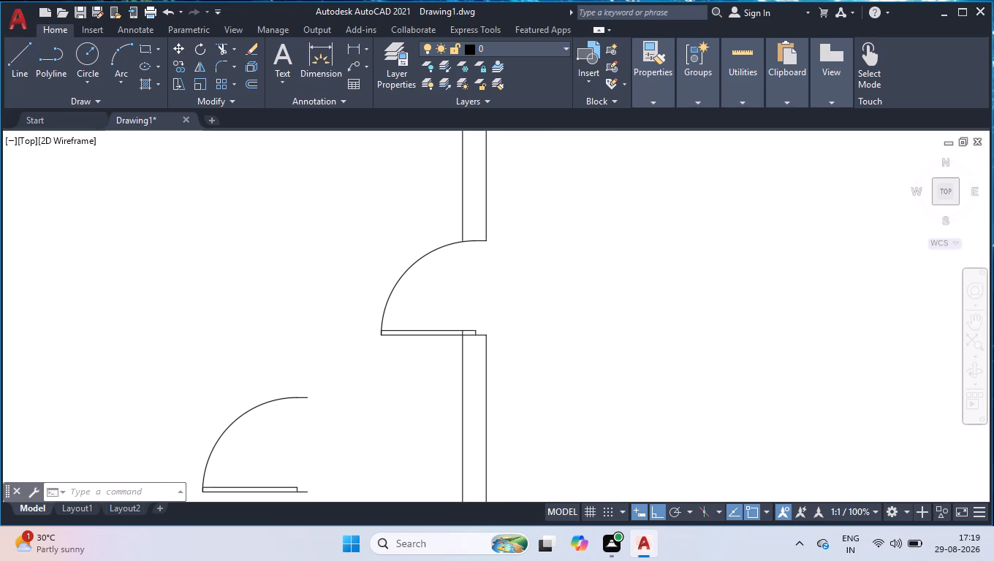
scroll(407, 298, down, 3)
scroll(409, 299, up, 1)
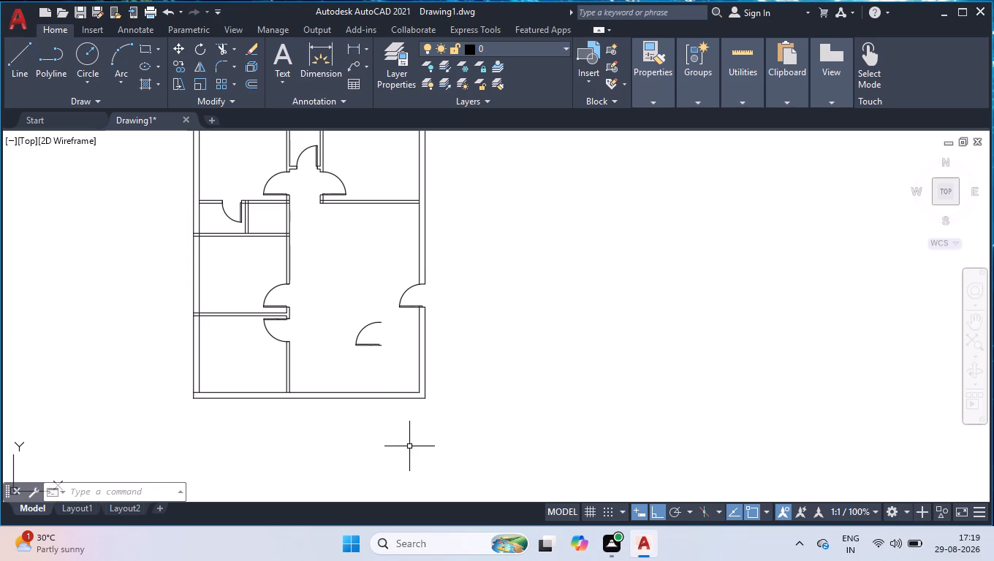
scroll(402, 392, up, 4)
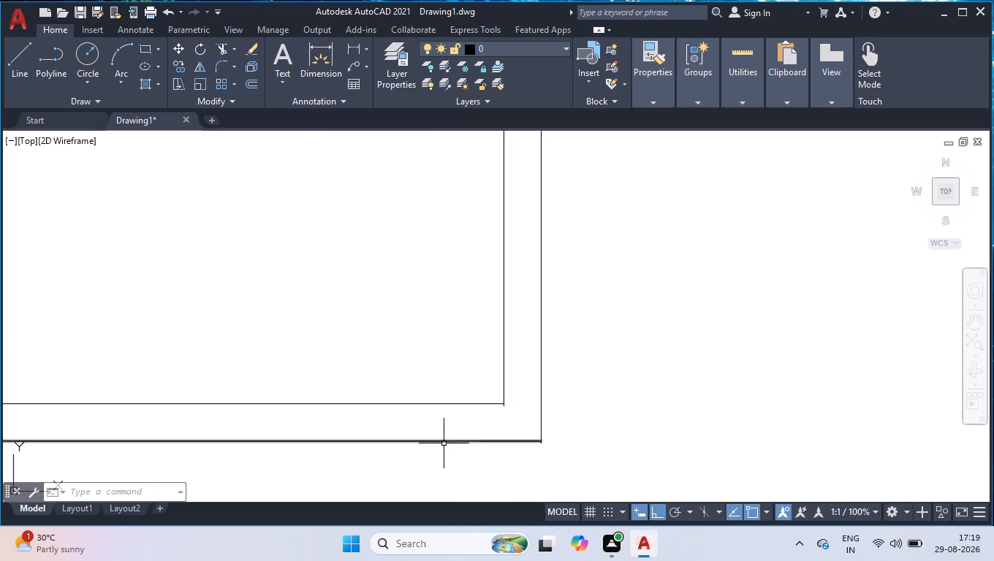
scroll(496, 460, up, 3)
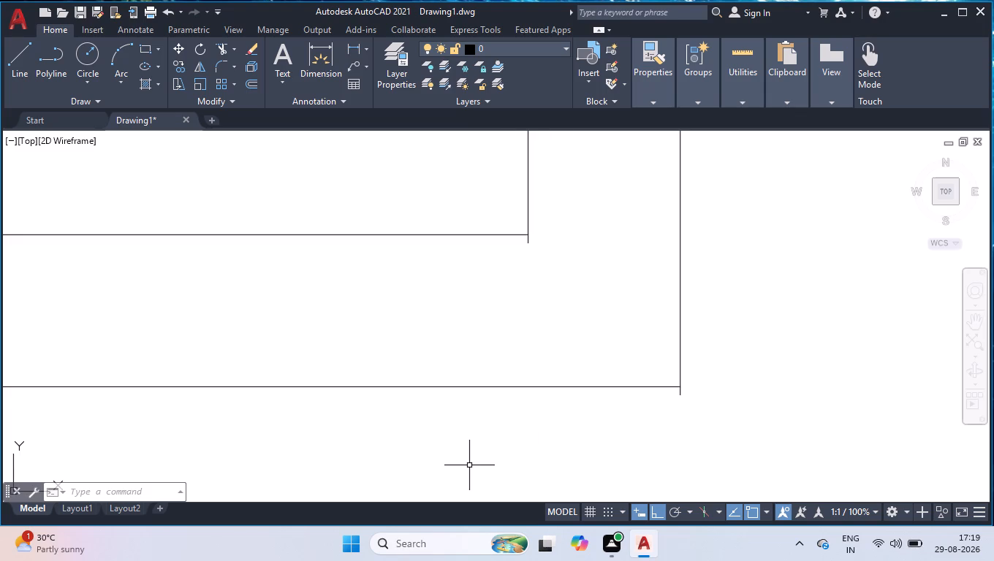
text(TR)
key(Return)
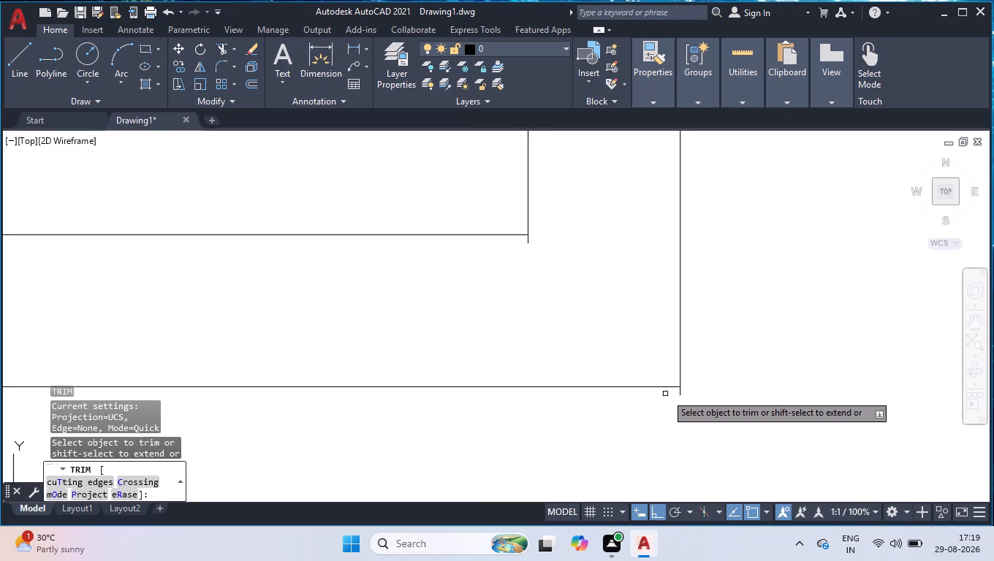
click(681, 395)
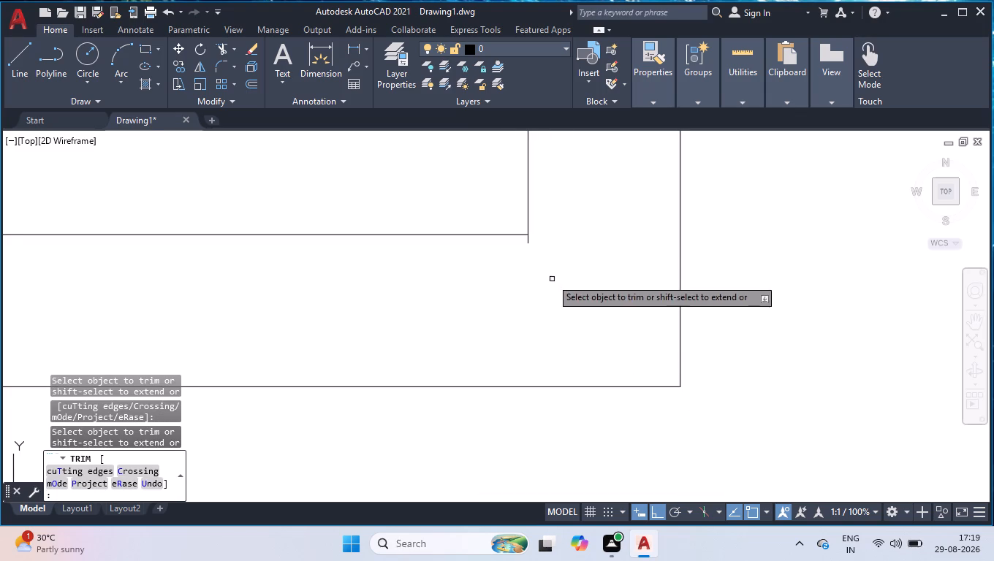
click(531, 241)
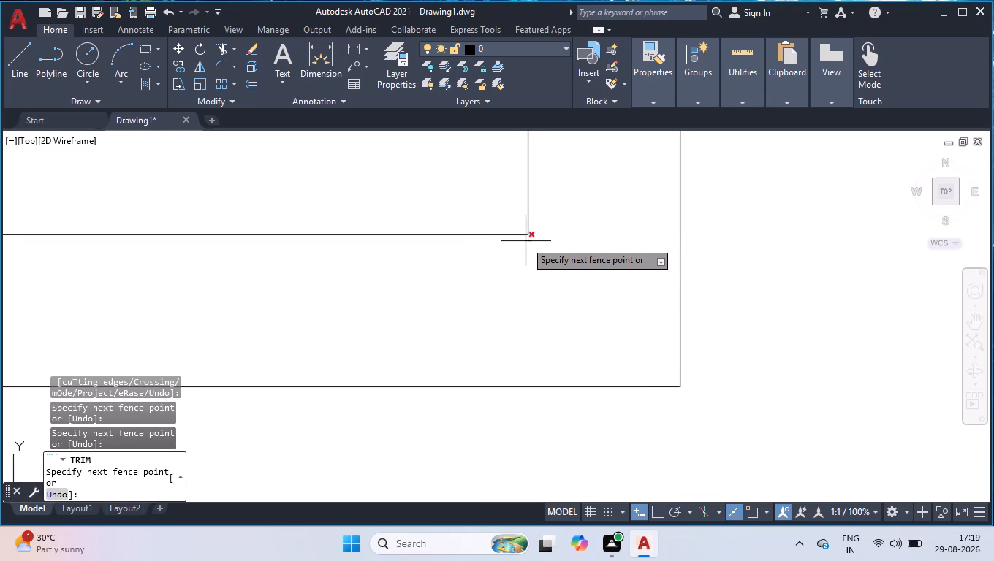
click(526, 241)
Trim the overshooting inner and outer vertical wall line ends at the plan's bottom-left corner.
scroll(572, 383, down, 3)
scroll(626, 454, down, 3)
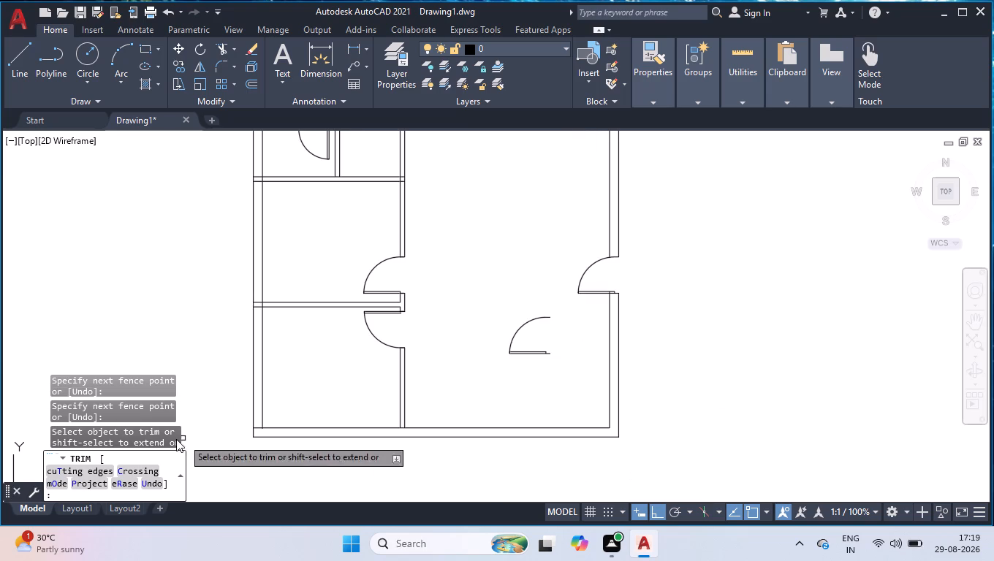
scroll(244, 423, up, 1)
scroll(277, 481, up, 3)
scroll(165, 340, up, 3)
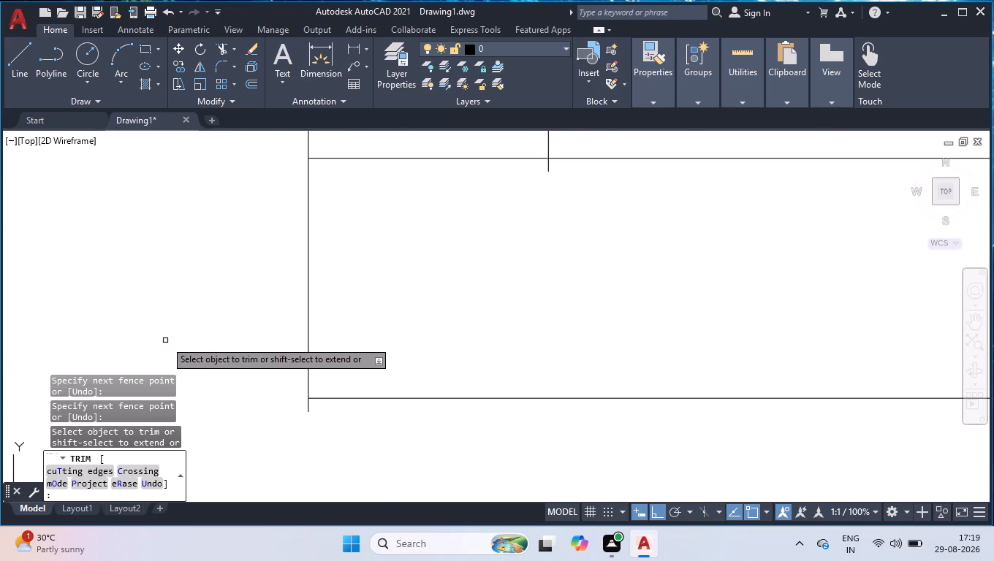
click(552, 166)
click(542, 165)
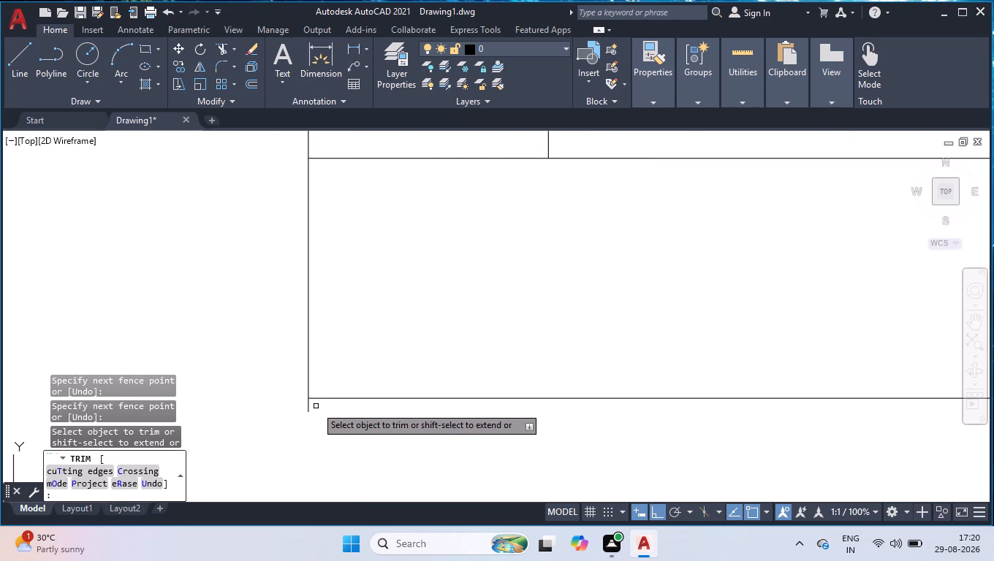
click(313, 406)
click(303, 404)
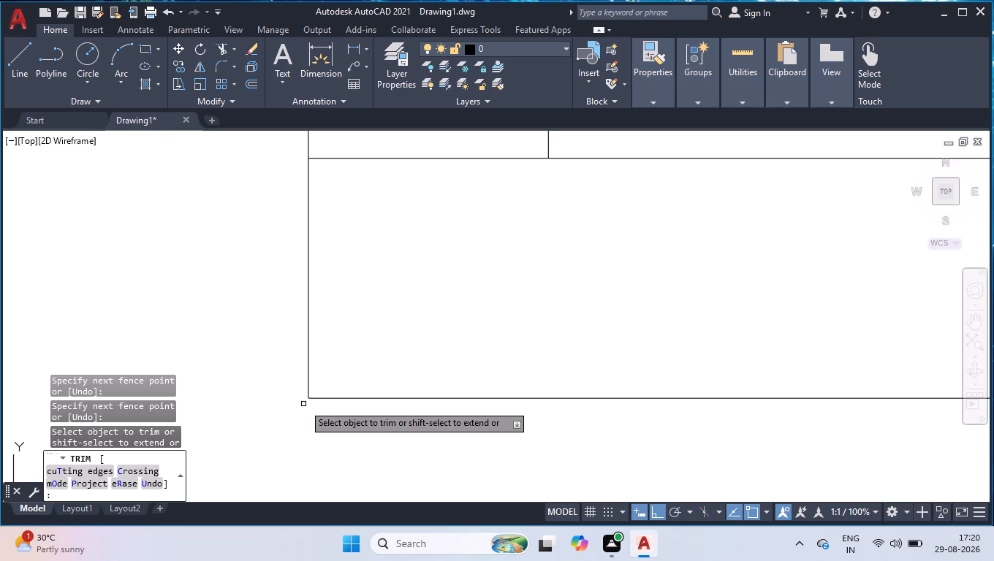
key(space)
Draw a 9" vertical line across the bottom outer wall from the inner bottom-right corner to the outer face.
scroll(300, 407, down, 7)
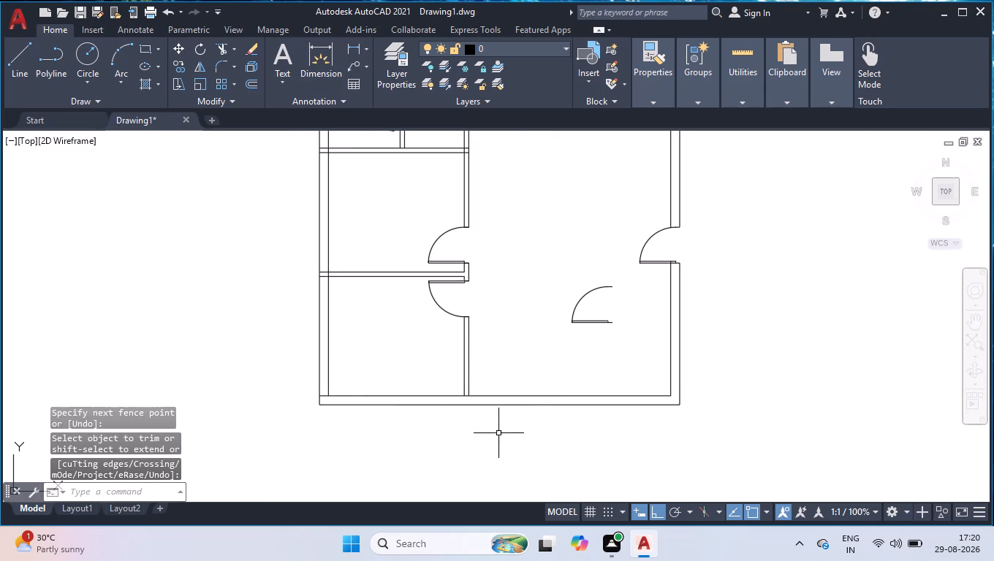
scroll(474, 407, down, 1)
scroll(569, 394, up, 2)
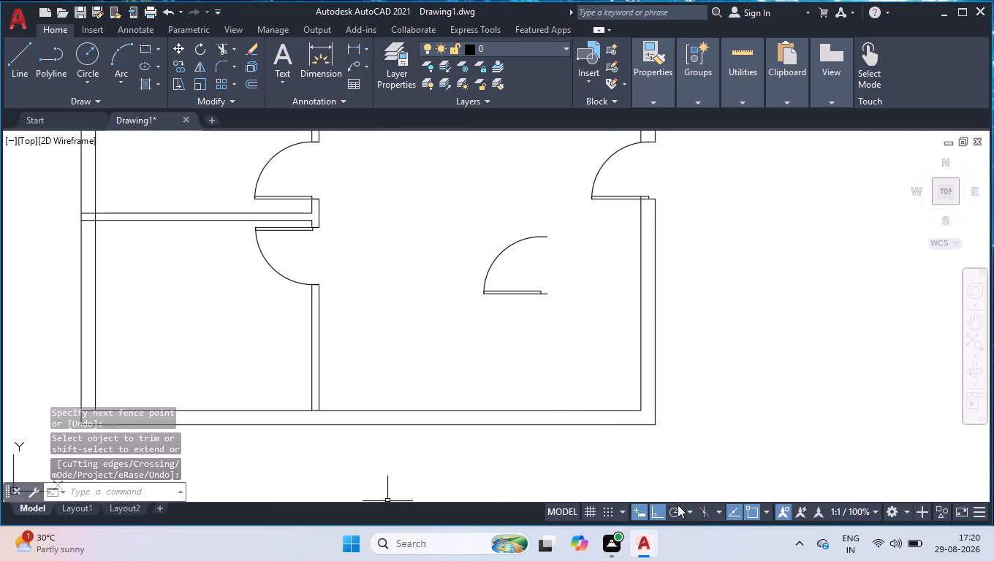
scroll(615, 430, up, 4)
scroll(835, 368, down, 2)
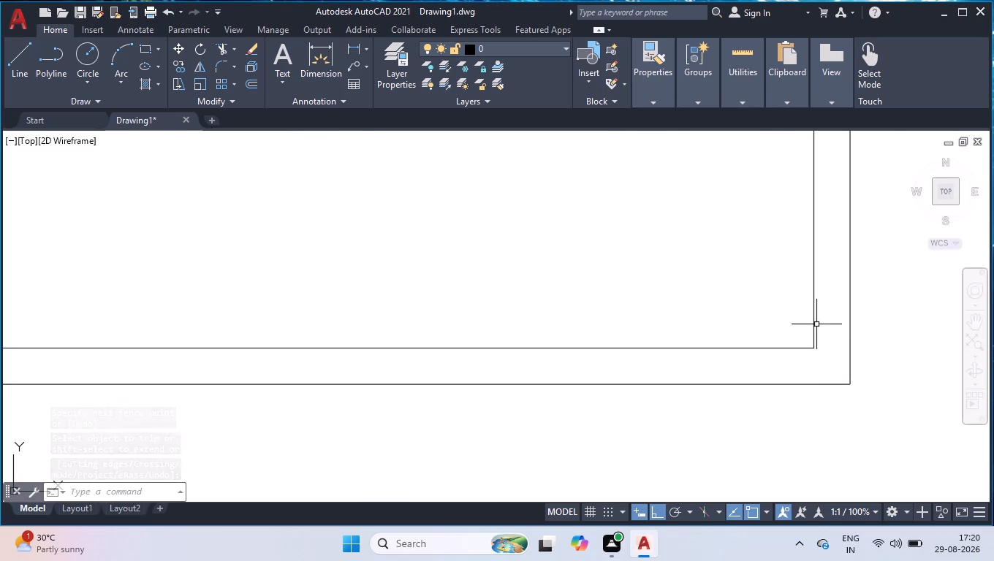
scroll(816, 322, up, 1)
key(l)
key(Return)
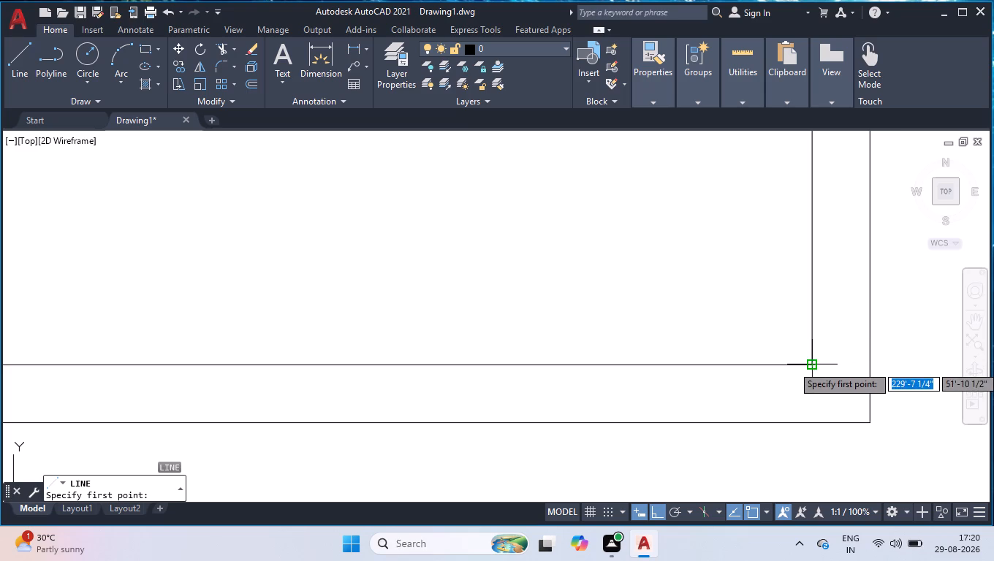
click(810, 365)
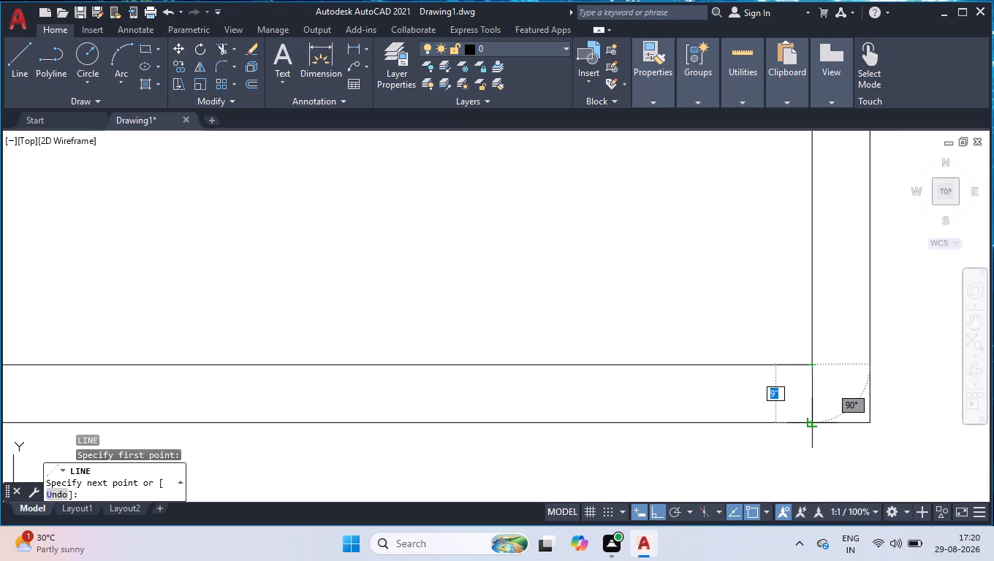
click(814, 421)
key(space)
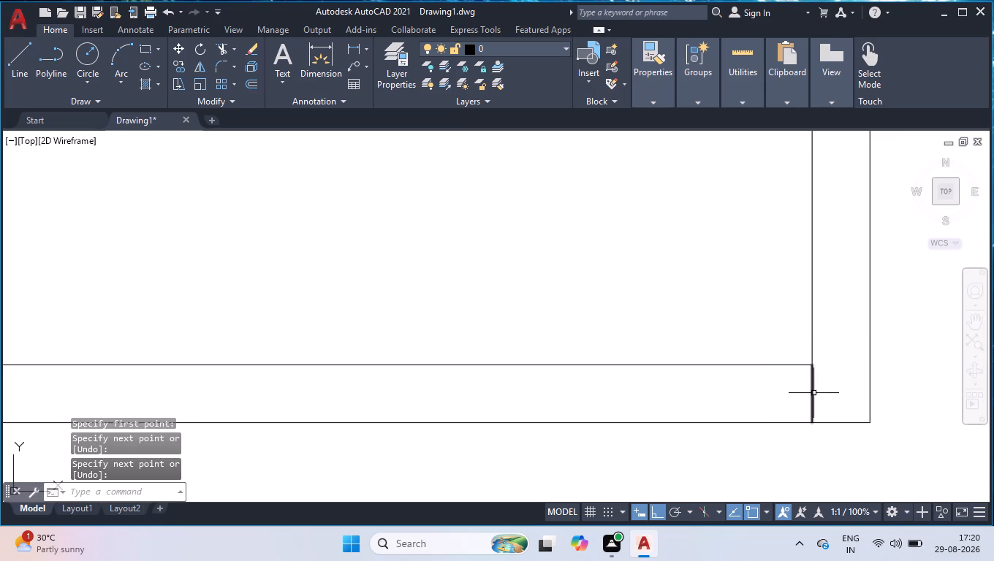
Shift the short line across the bottom wall 6" to the left as a door jamb.
click(812, 391)
click(815, 395)
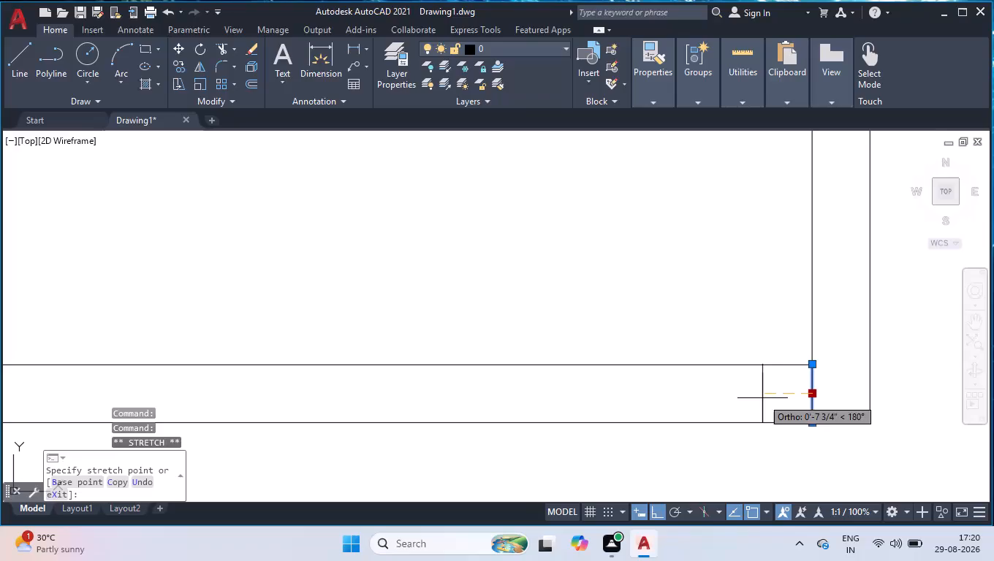
key(6)
key(Return)
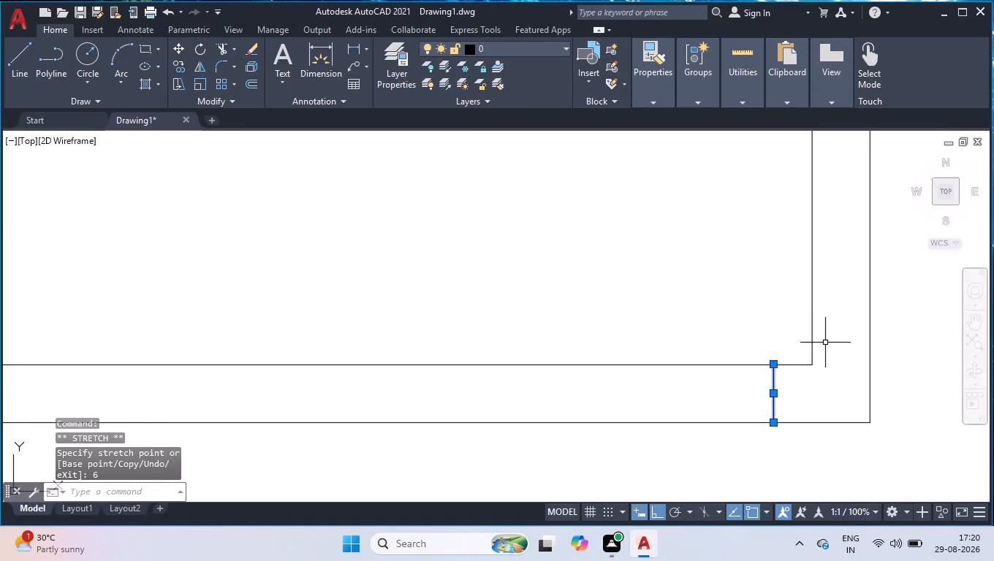
shift+drag(808, 335, 803, 344)
shift+click(741, 470)
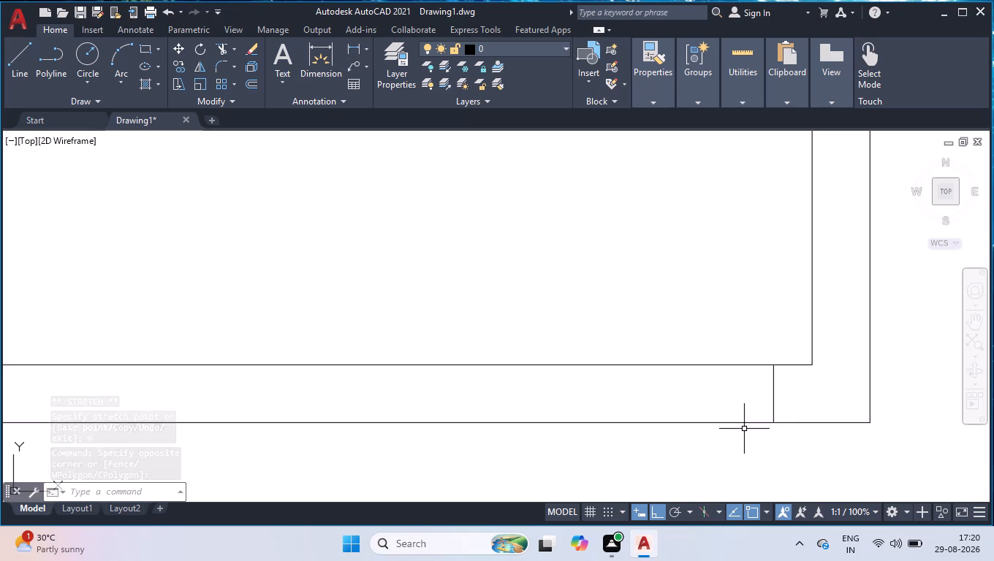
Rotate the spare door in the large room by 270° so its leaf stands vertical.
scroll(729, 376, down, 3)
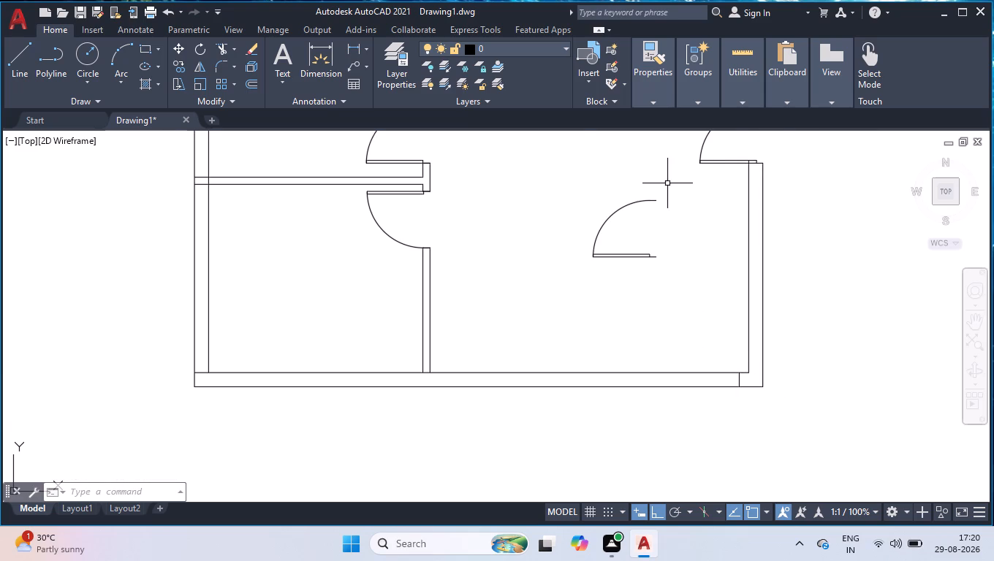
scroll(664, 180, up, 3)
scroll(634, 220, down, 4)
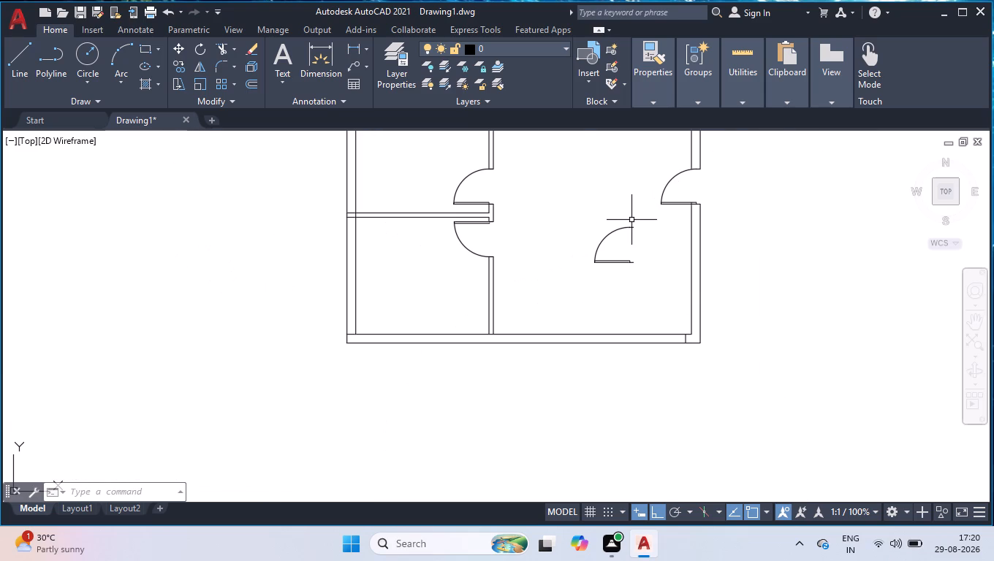
click(631, 220)
click(545, 267)
text(RO)
key(Return)
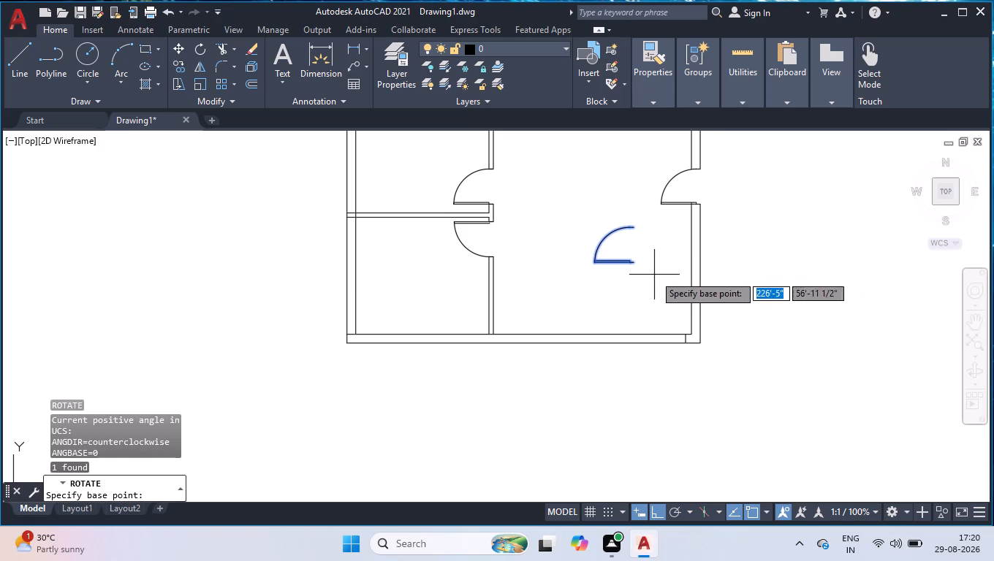
click(654, 275)
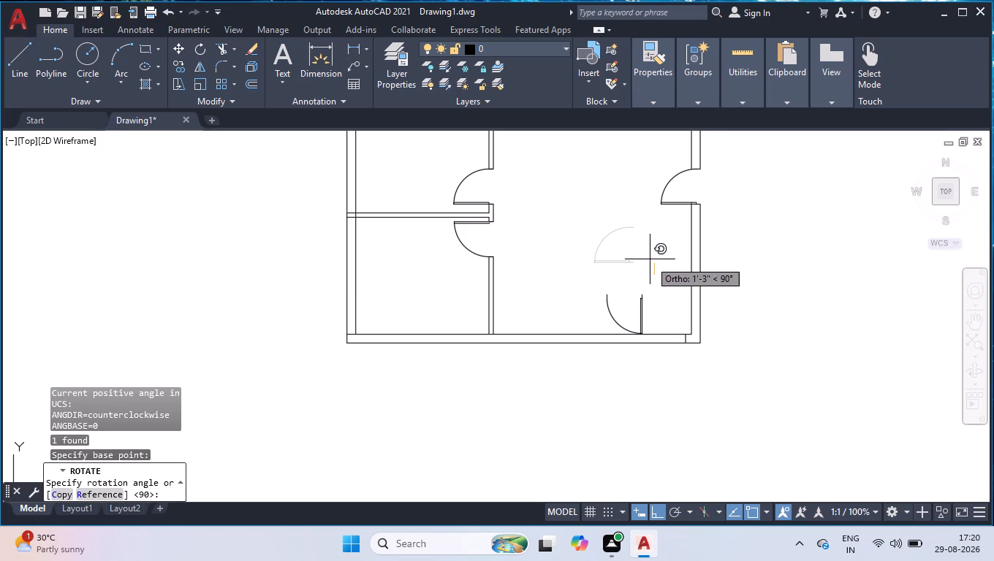
click(634, 313)
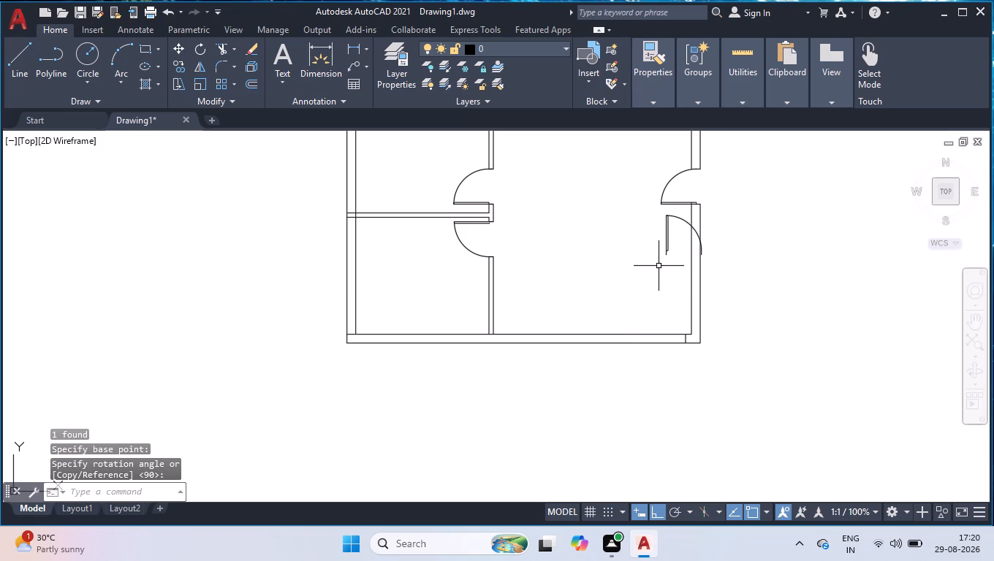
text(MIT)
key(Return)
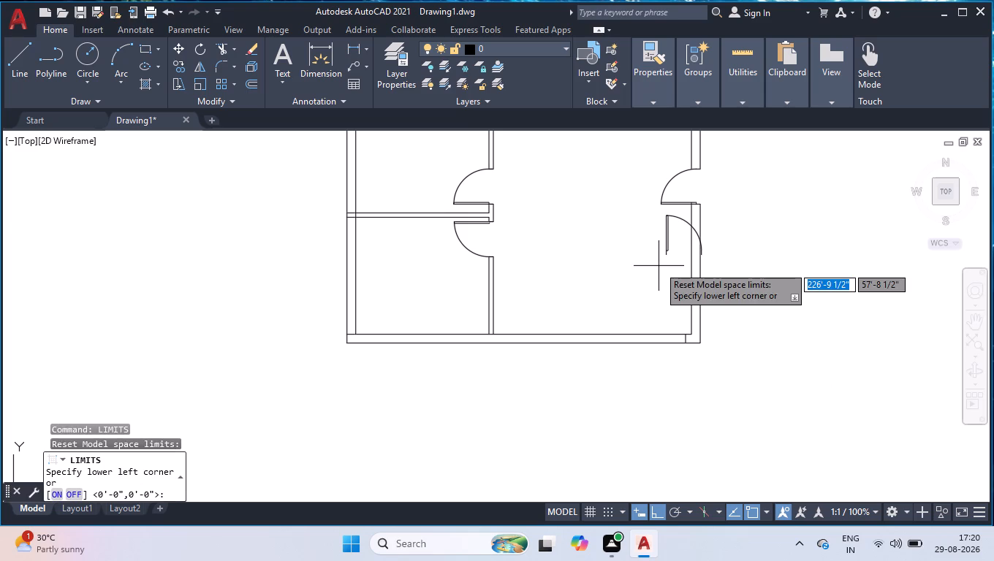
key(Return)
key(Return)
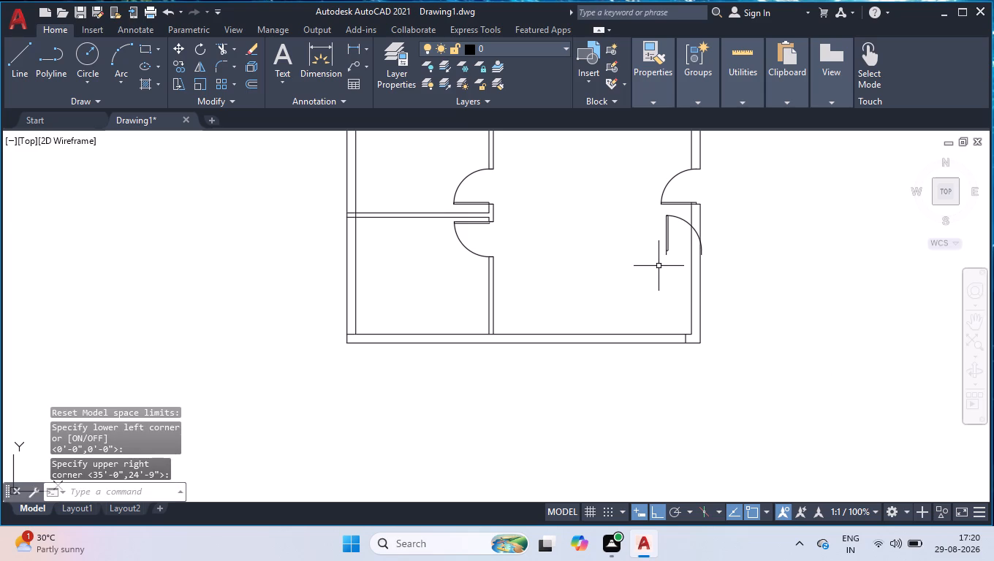
Mirror the rotated door about a vertical line in the large room and erase the source door.
text(MI)
key(Return)
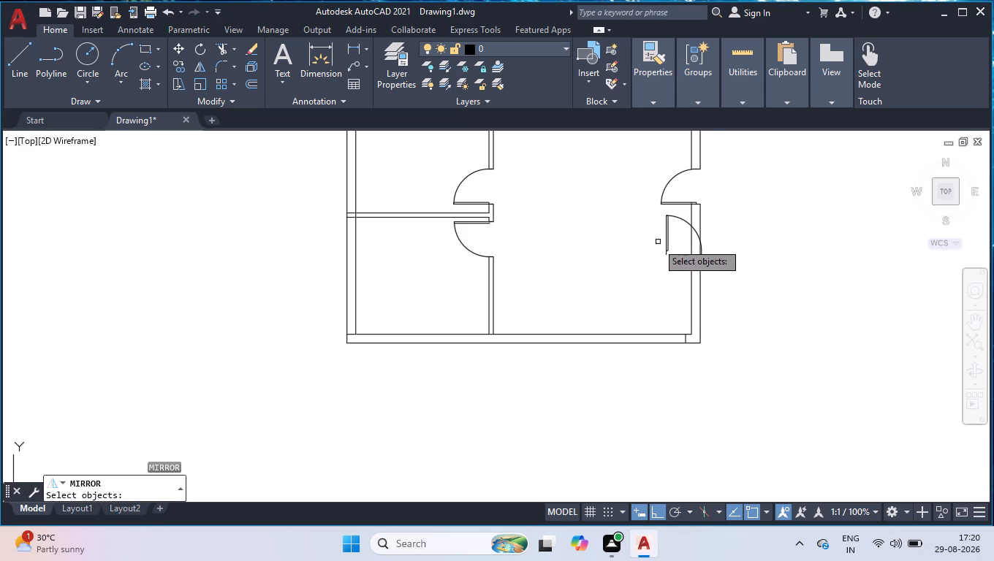
click(665, 232)
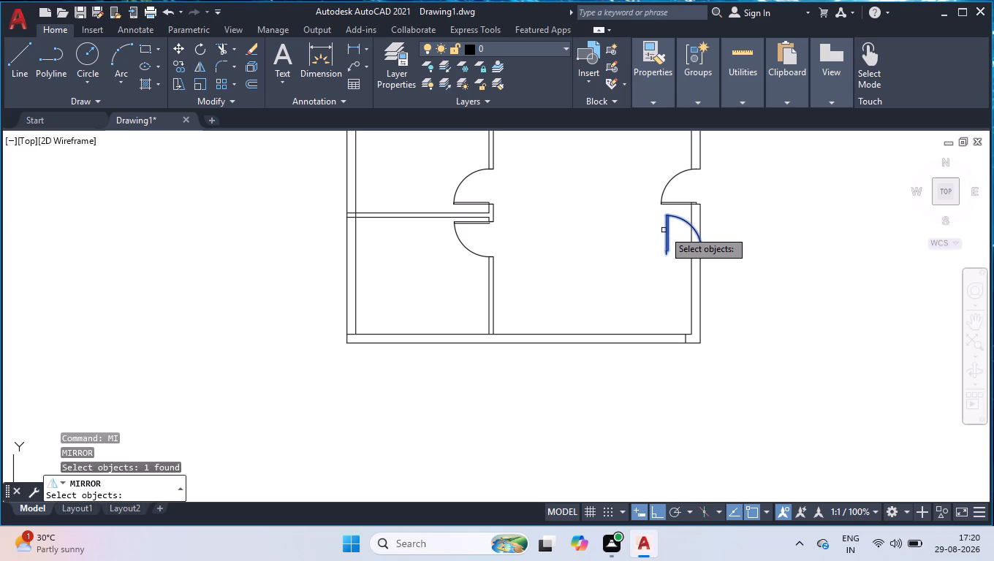
key(space)
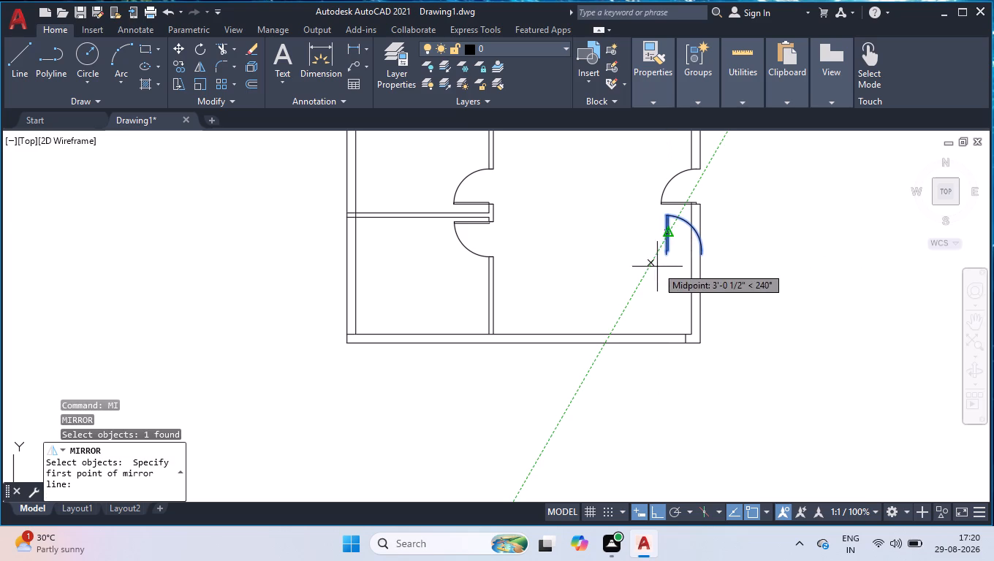
click(623, 269)
click(618, 205)
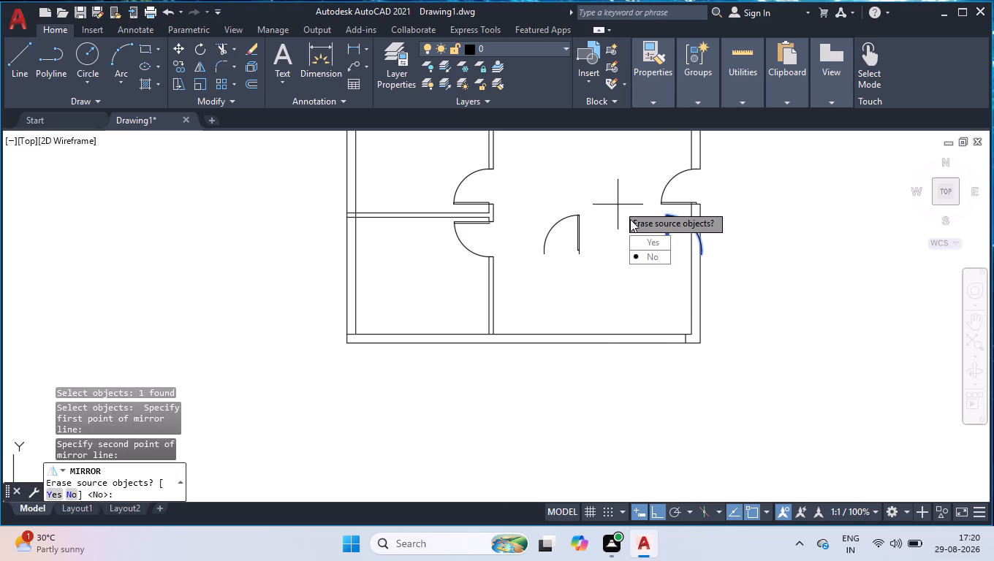
drag(652, 241, 618, 205)
Move the mirrored door by its lower hinge-side end onto the jamb line's outer endpoint in the bottom outer wall.
drag(597, 194, 594, 204)
click(559, 233)
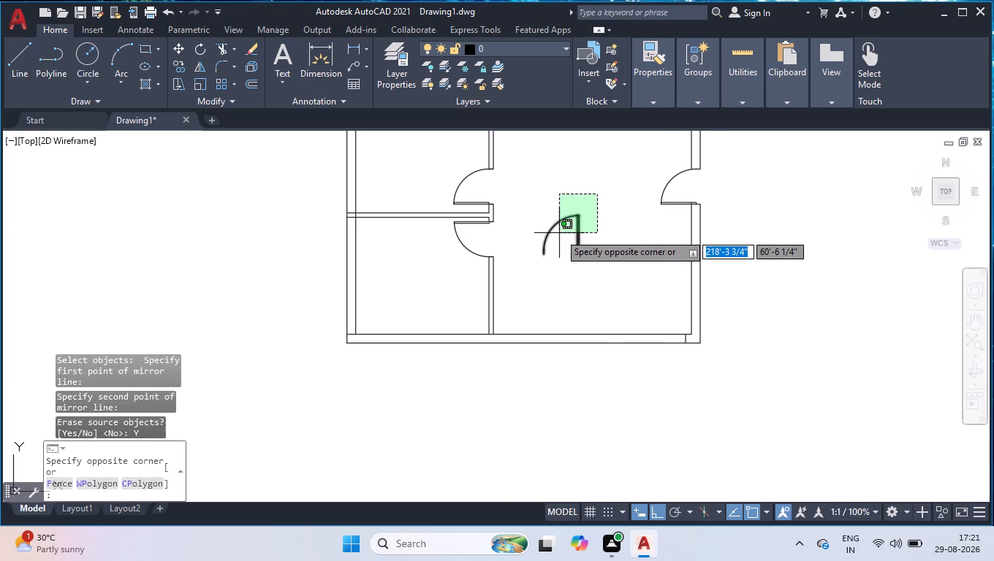
key(m)
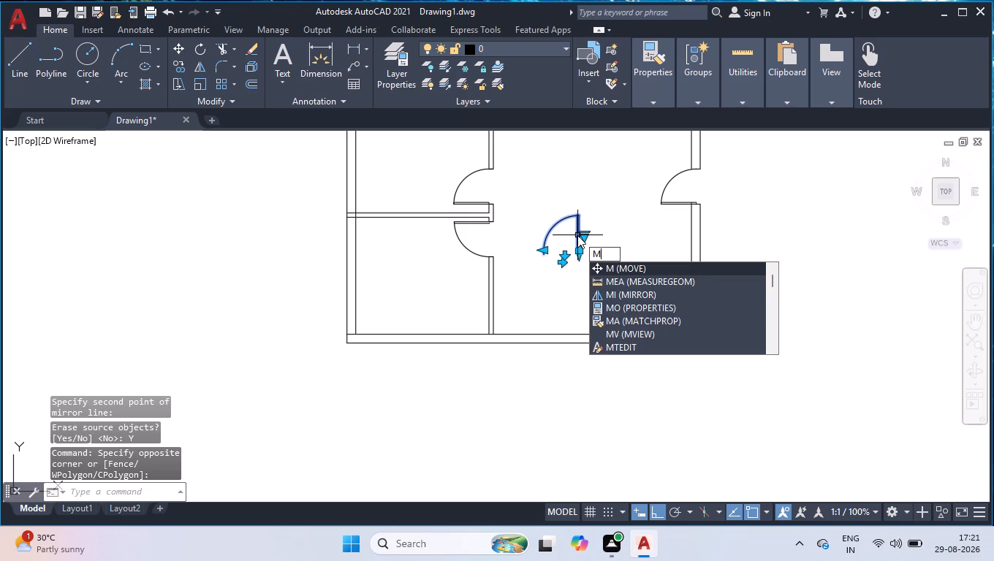
text(OV)
key(Return)
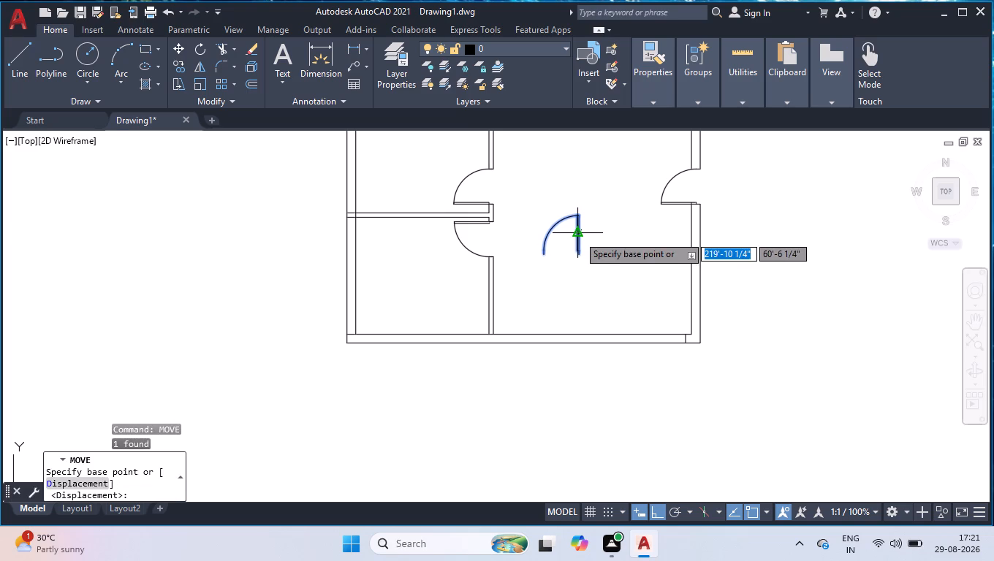
scroll(580, 245, up, 4)
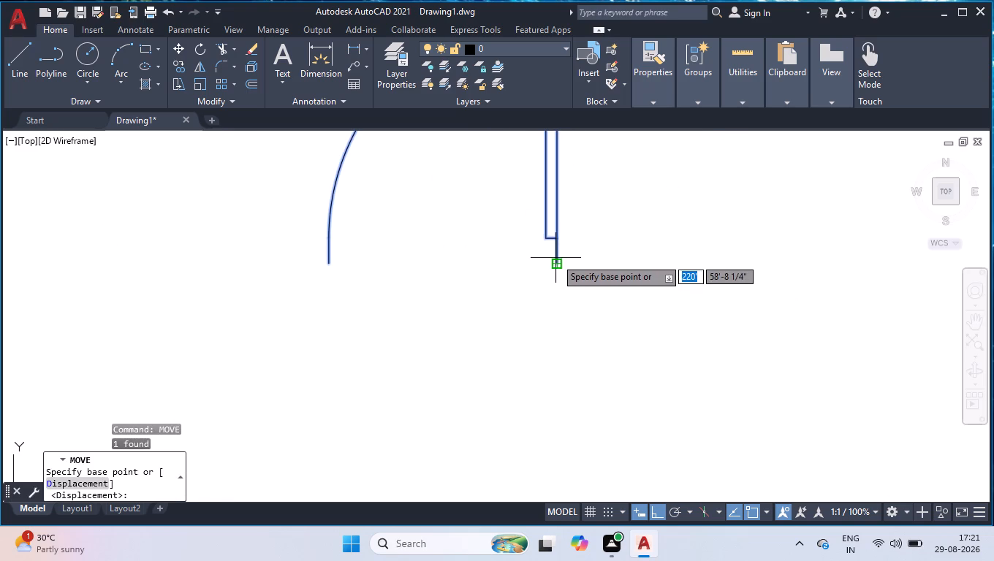
click(553, 263)
scroll(640, 280, down, 2)
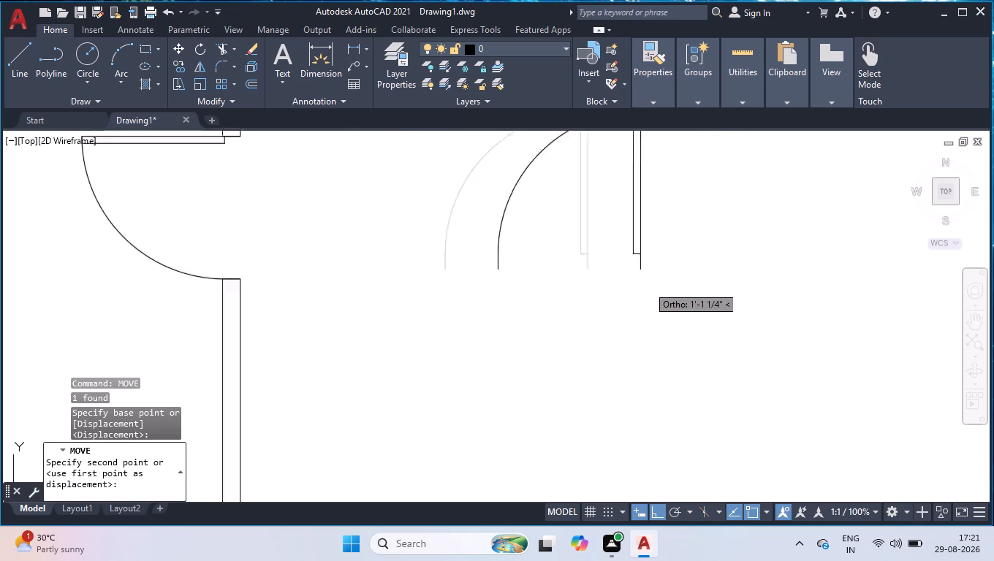
scroll(660, 297, down, 2)
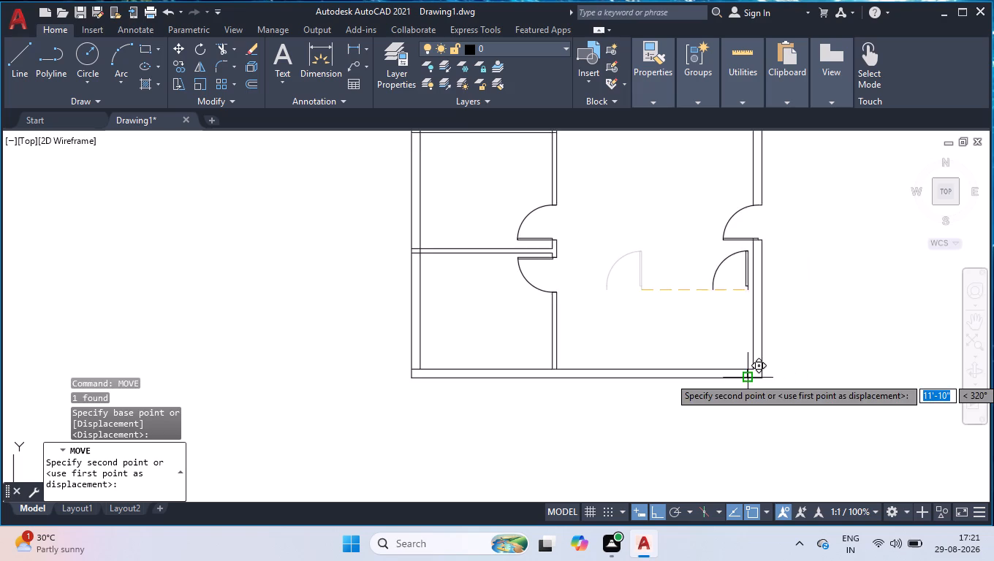
scroll(743, 377, up, 5)
click(775, 408)
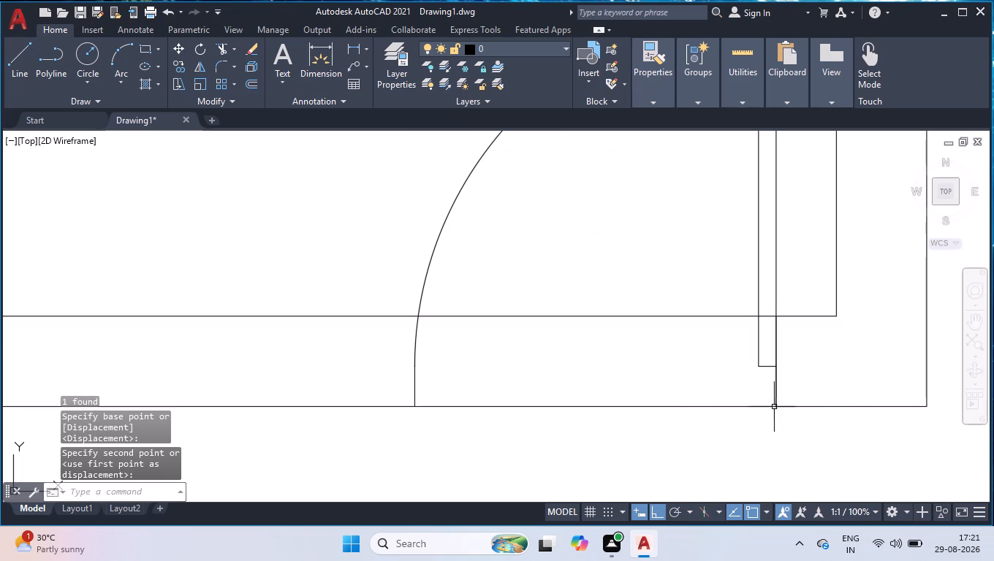
Trim both bottom outer wall lines between the door's jamb and the end of its swing arc to open the doorway.
text(TR)
key(Return)
drag(596, 264, 593, 275)
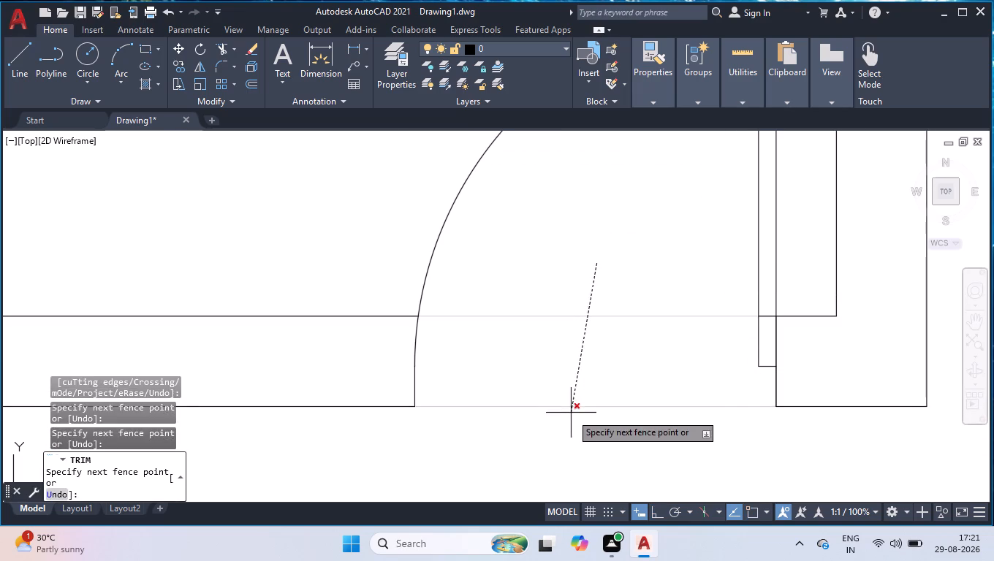
click(572, 419)
key(space)
scroll(572, 419, down, 3)
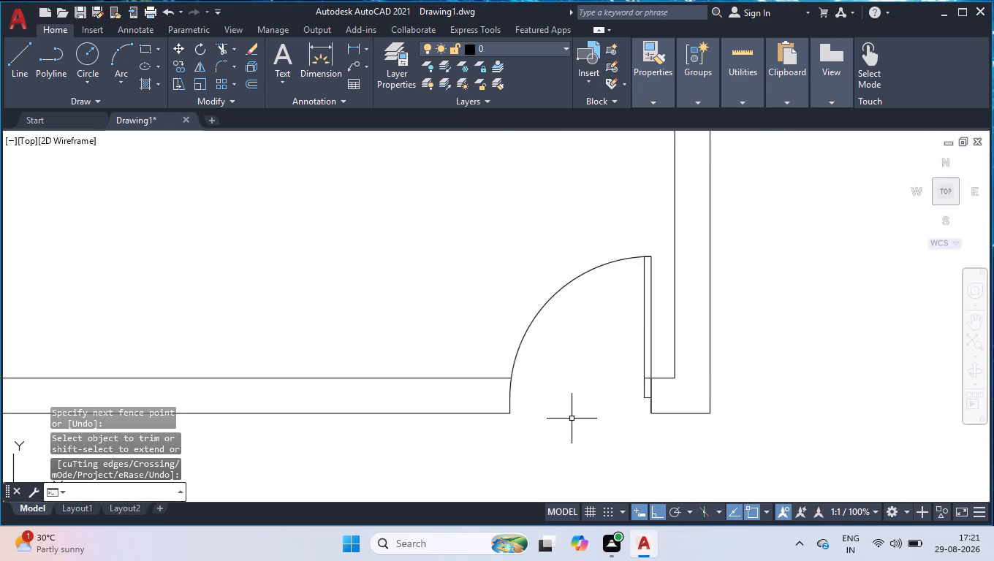
scroll(726, 383, down, 2)
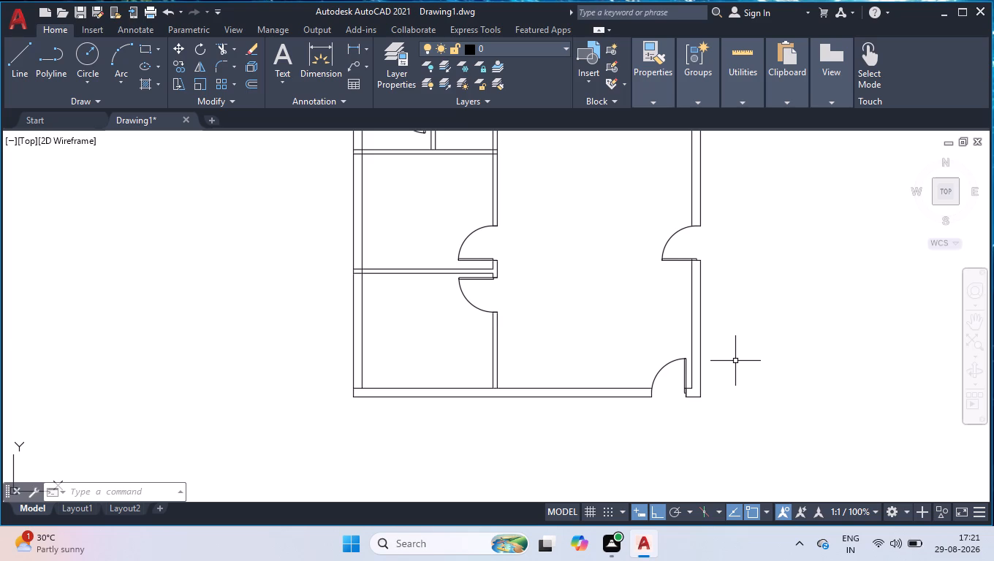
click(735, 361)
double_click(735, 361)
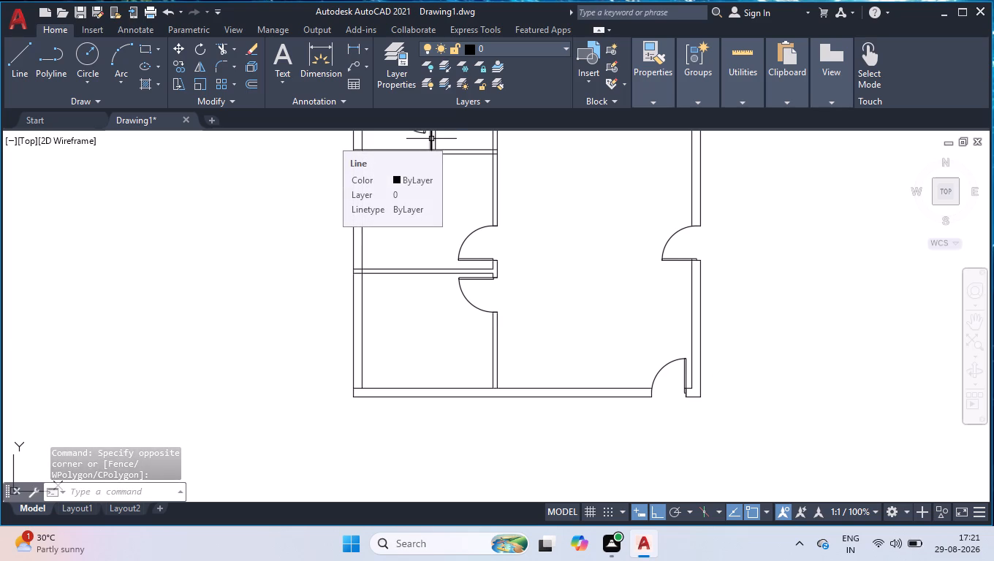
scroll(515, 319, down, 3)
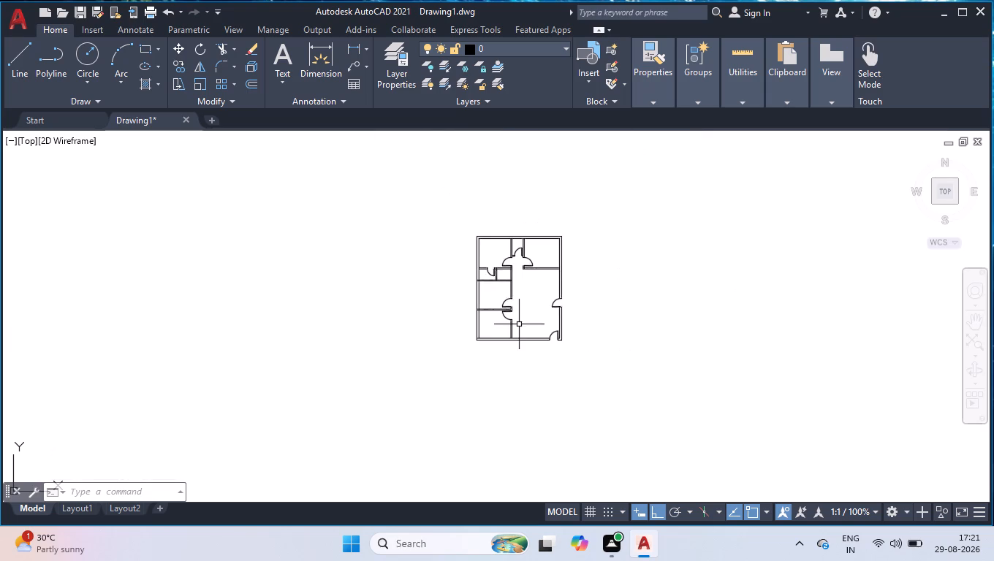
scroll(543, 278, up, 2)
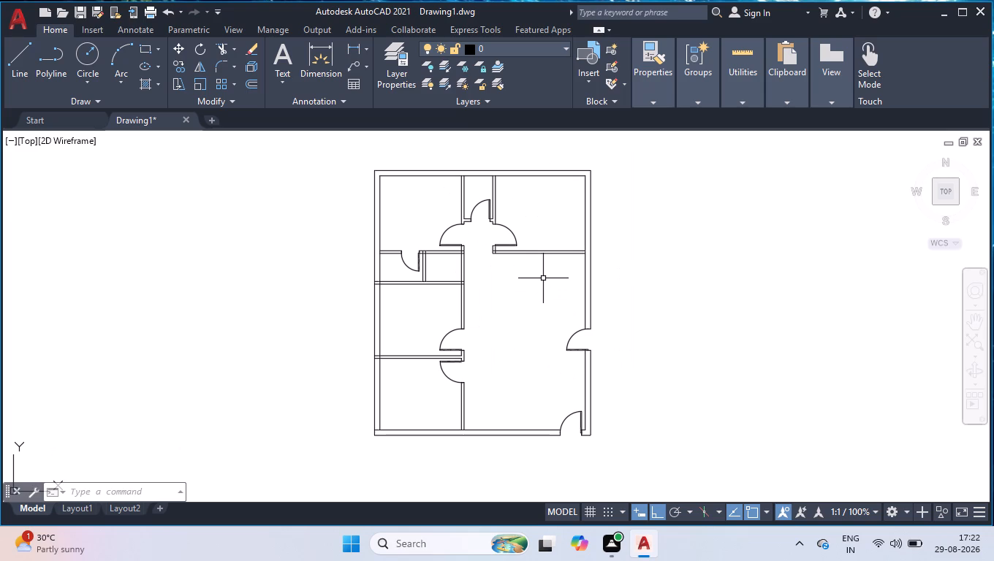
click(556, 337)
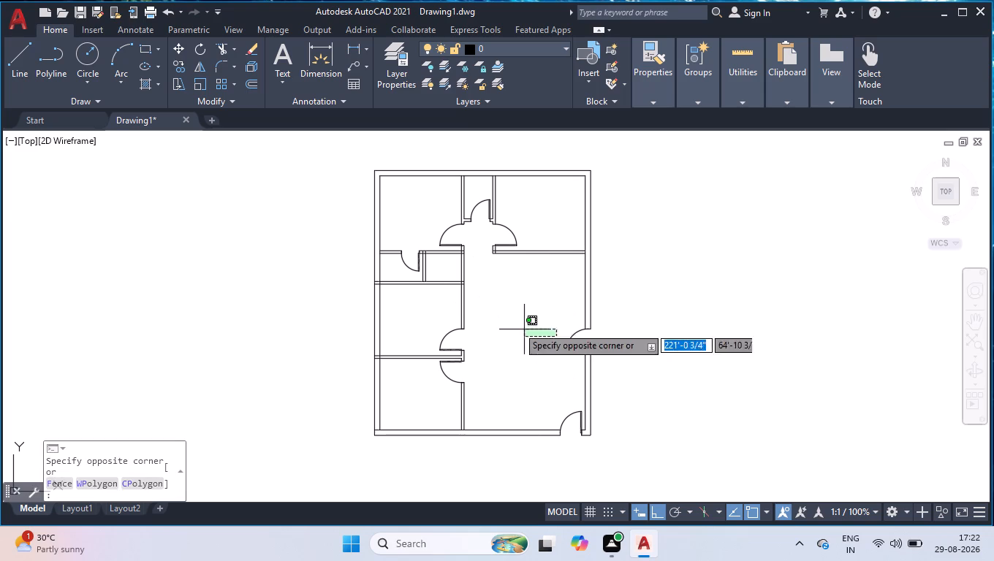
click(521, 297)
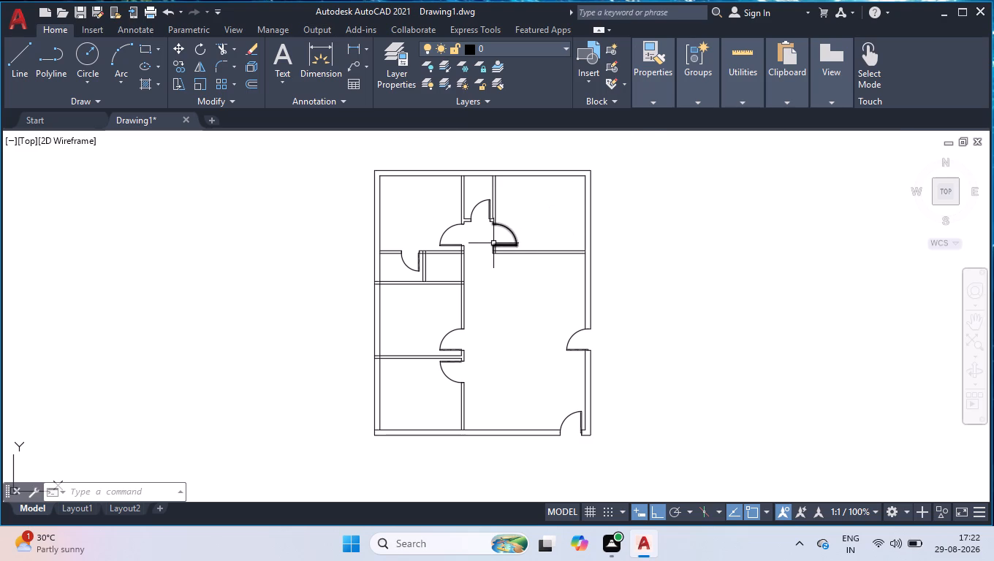
Turn on Clean Screen and fit the whole floor plan in the Top view.
key(ctrl+0)
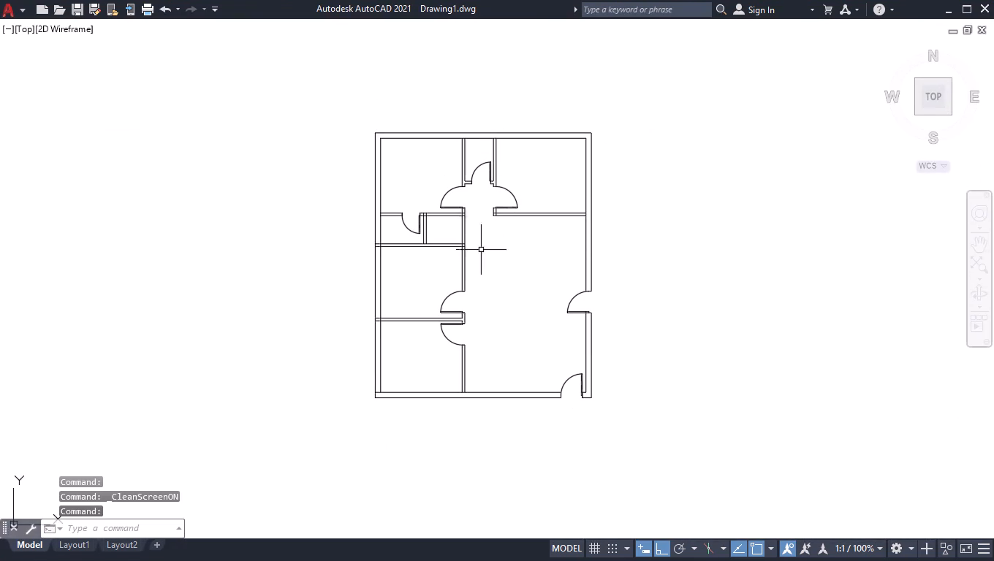
click(927, 97)
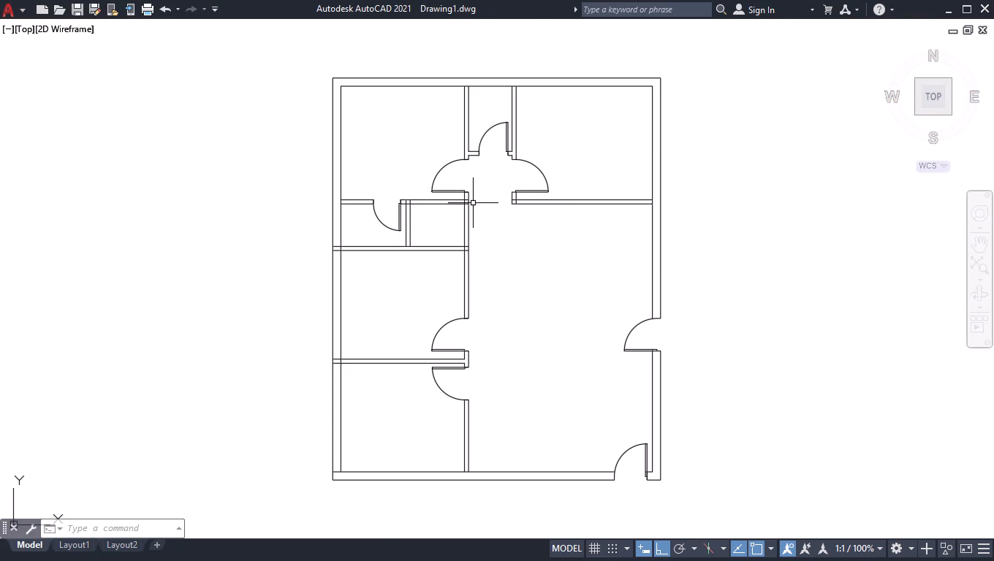
Trim the crossing lines where the top-left room's lower partition meets the central vertical partition, leaving an open T-junction.
scroll(469, 201, up, 6)
text(TR)
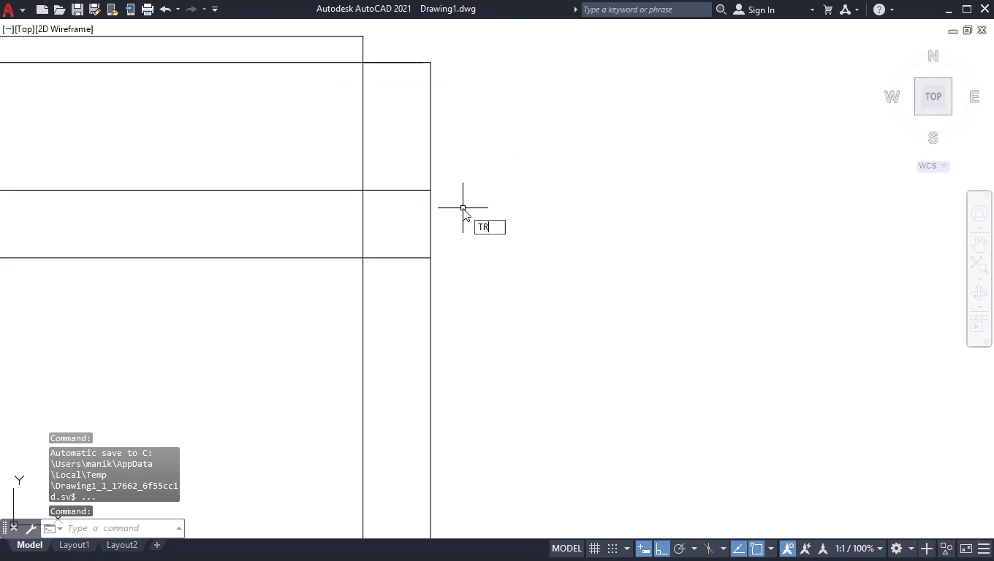
key(Return)
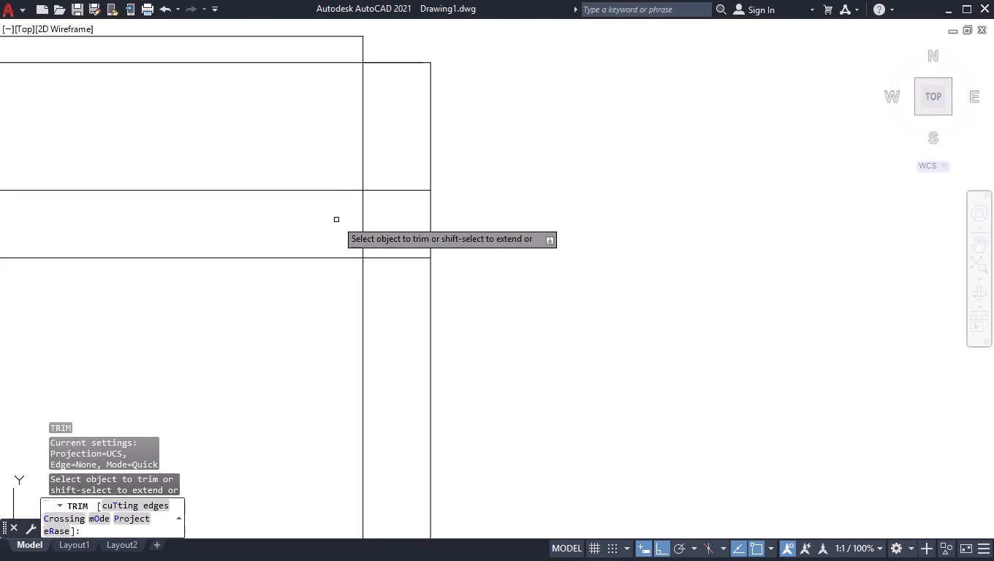
click(336, 220)
click(401, 172)
click(405, 230)
click(408, 275)
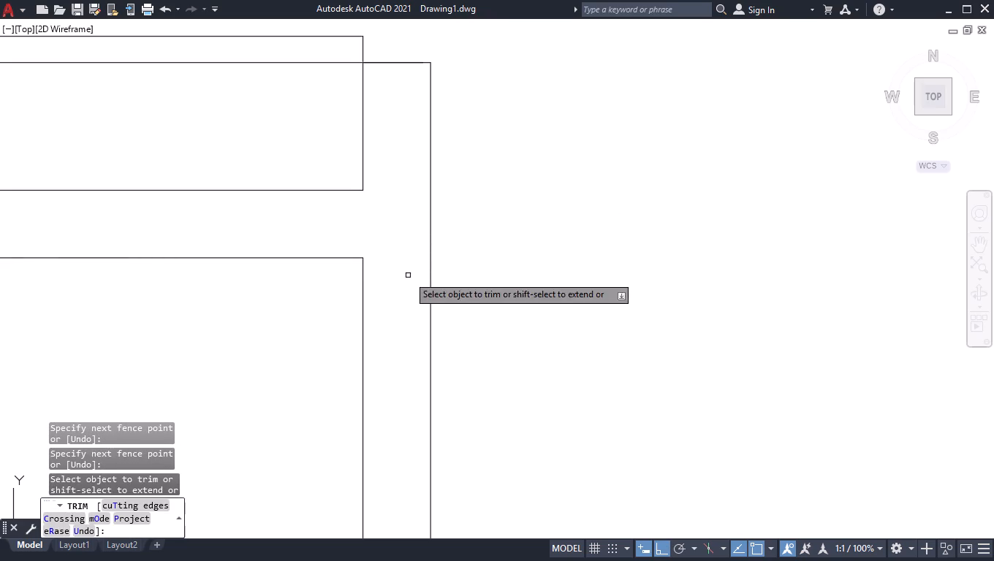
Trim the crossing lines where the short vertical partition beside the small left room's door meets the horizontal partition above.
scroll(588, 178, down, 3)
scroll(290, 201, up, 4)
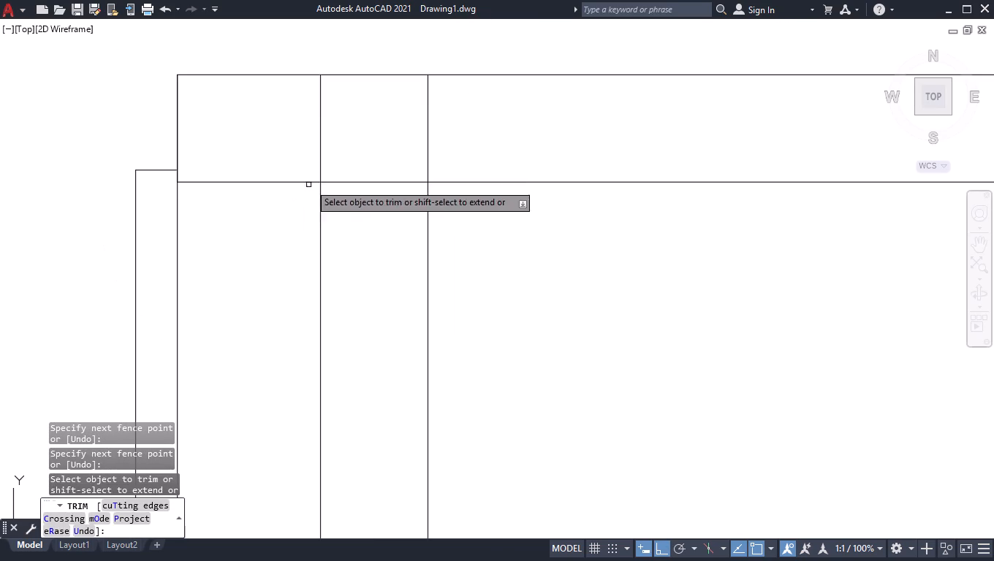
click(294, 127)
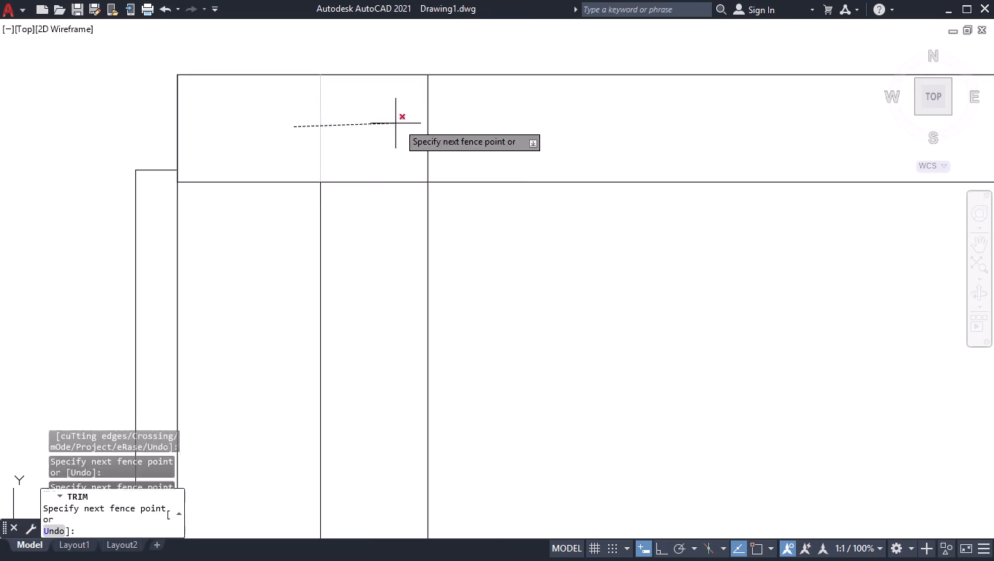
click(453, 123)
click(401, 152)
click(384, 215)
scroll(515, 115, down, 1)
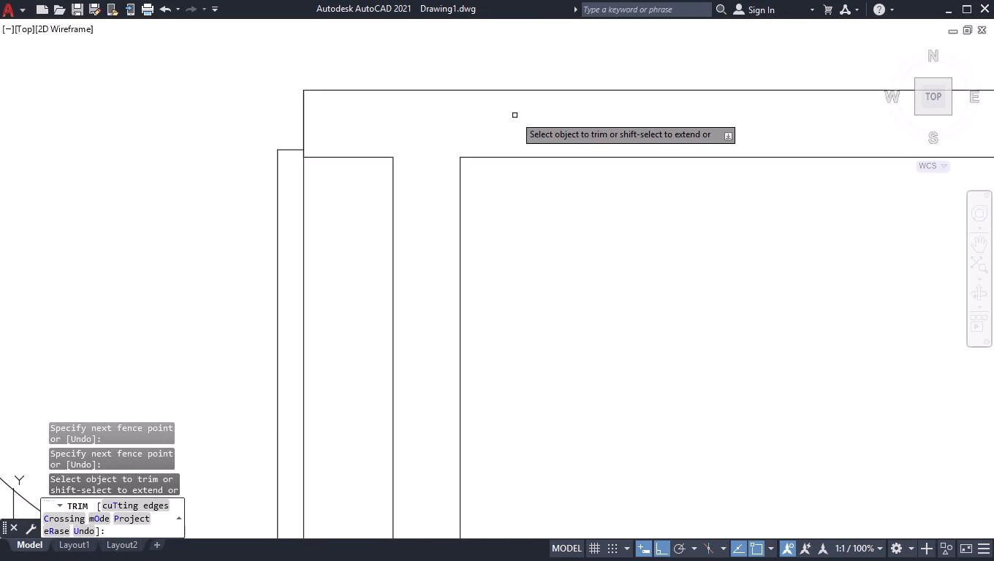
Trim the crossing lines where the top-right room's lower partition meets the short vertical partition below its door, leaving a clean L-corner.
scroll(515, 115, down, 2)
scroll(232, 182, down, 4)
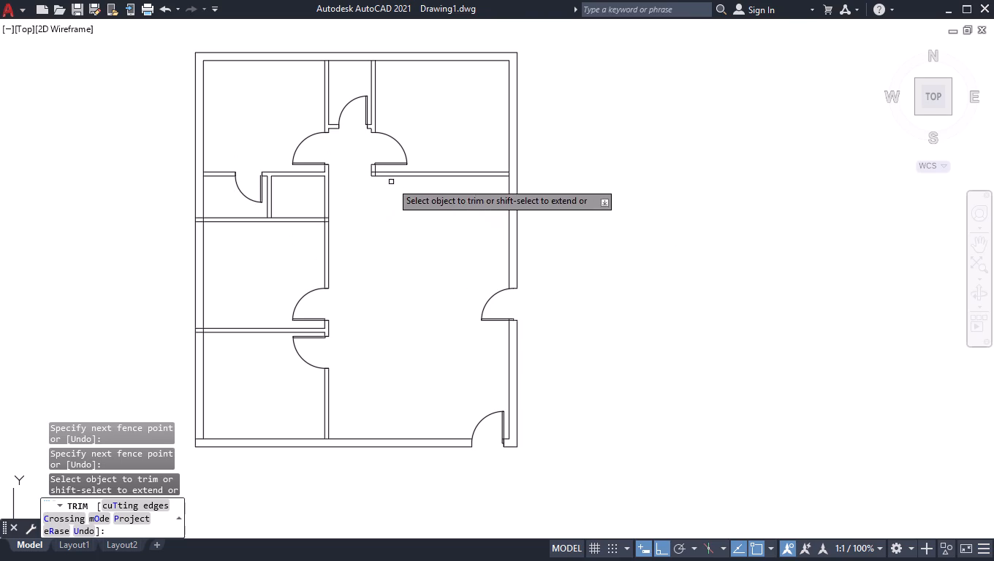
scroll(390, 180, up, 4)
scroll(267, 136, up, 3)
click(278, 77)
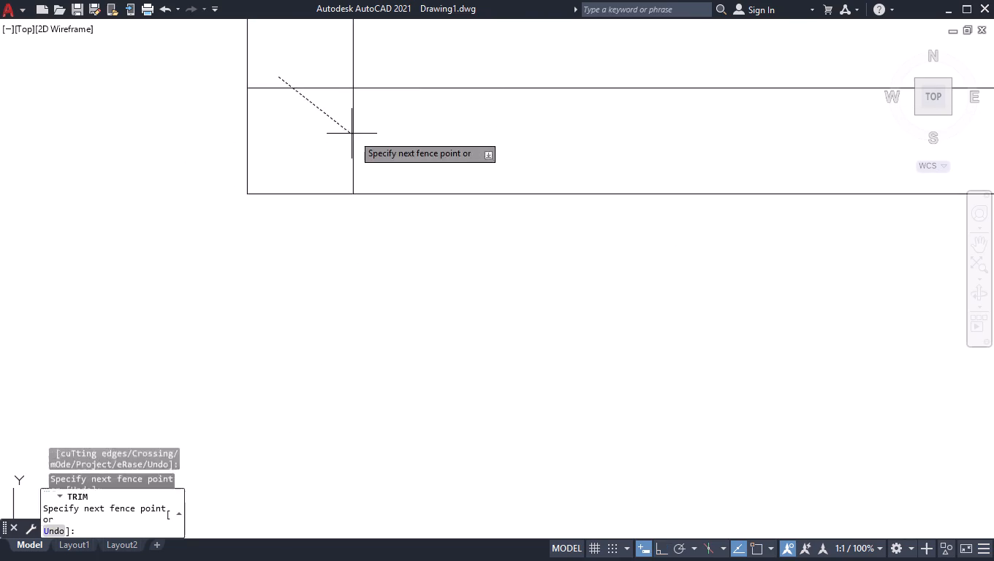
click(375, 142)
scroll(376, 142, down, 2)
scroll(400, 280, down, 4)
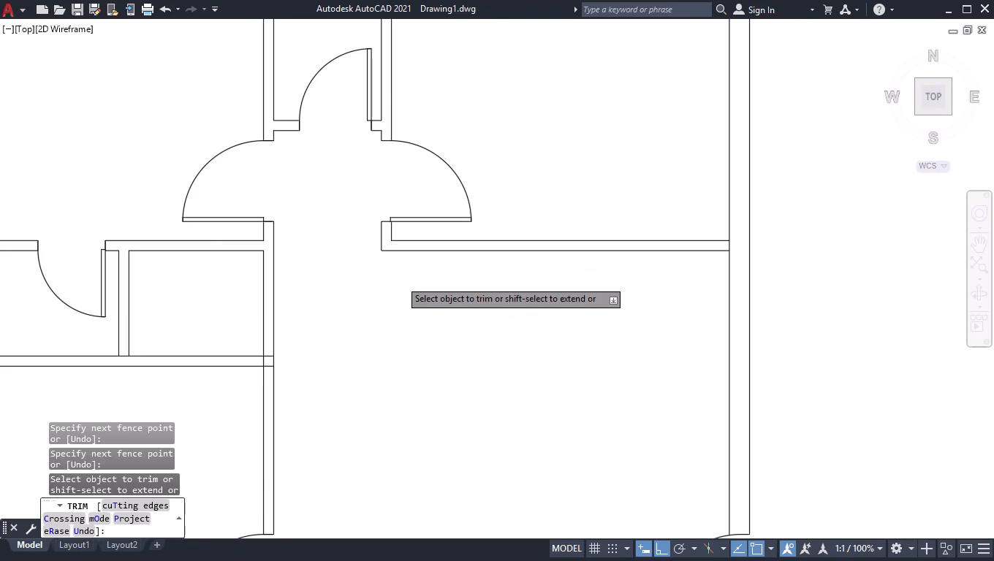
scroll(633, 246, down, 1)
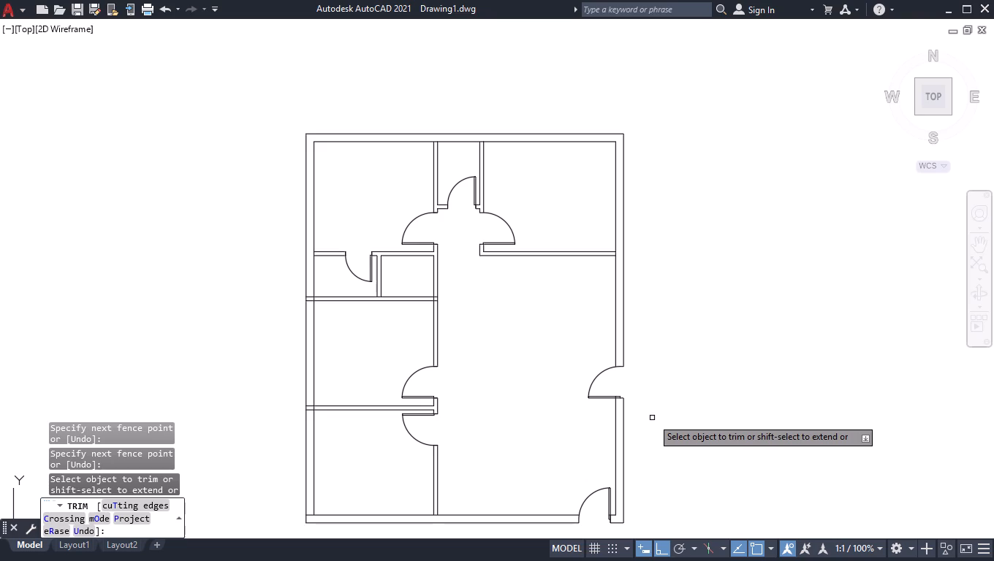
key(Return)
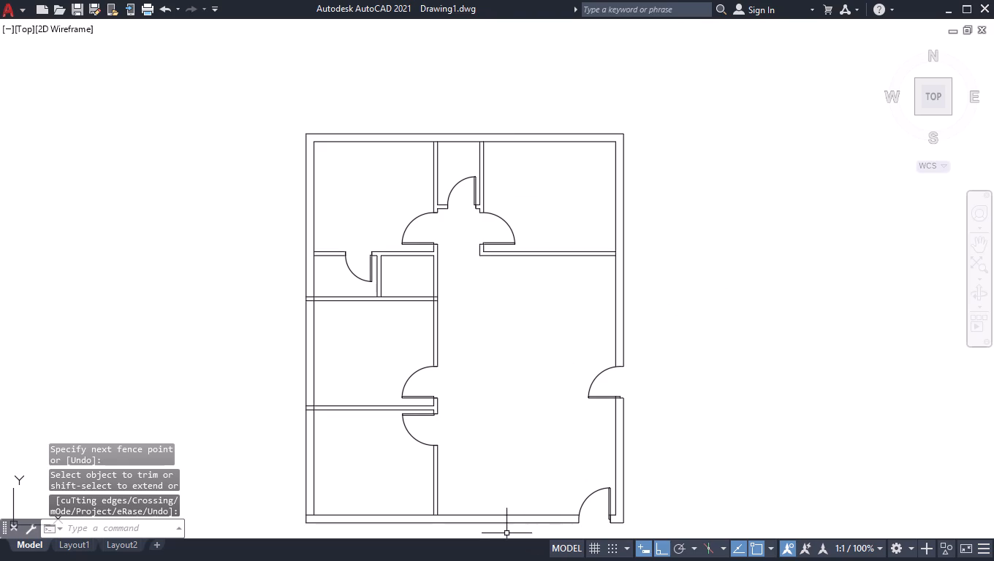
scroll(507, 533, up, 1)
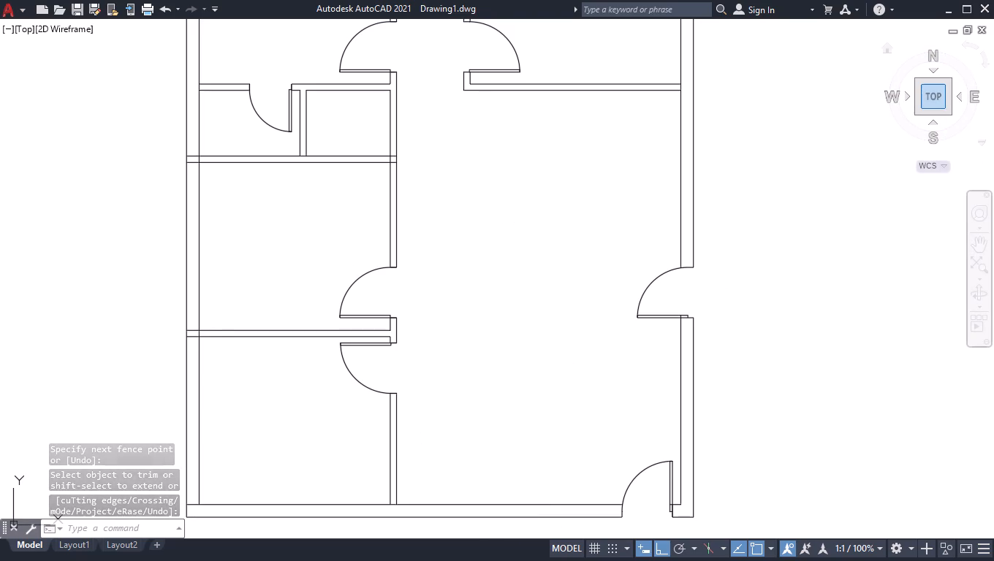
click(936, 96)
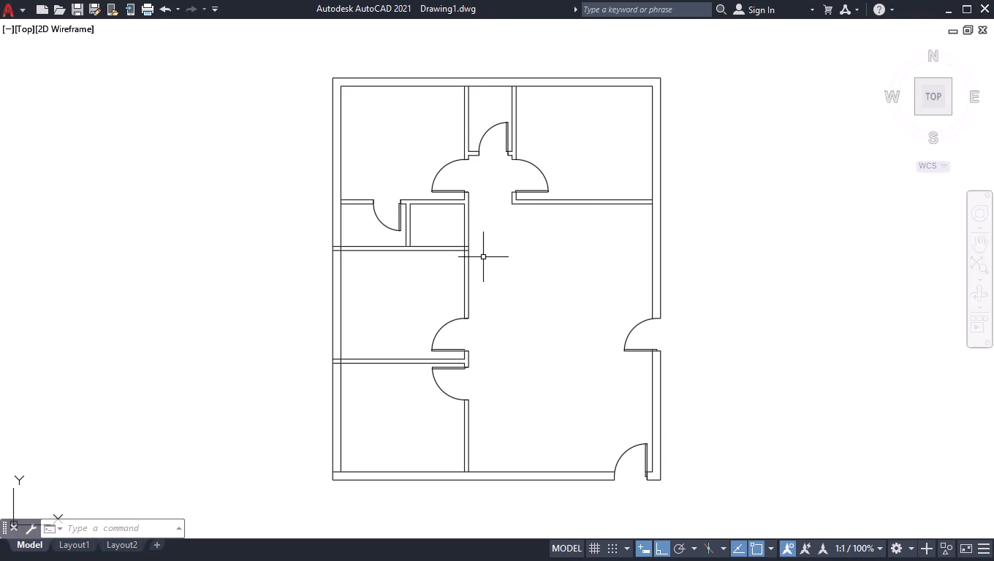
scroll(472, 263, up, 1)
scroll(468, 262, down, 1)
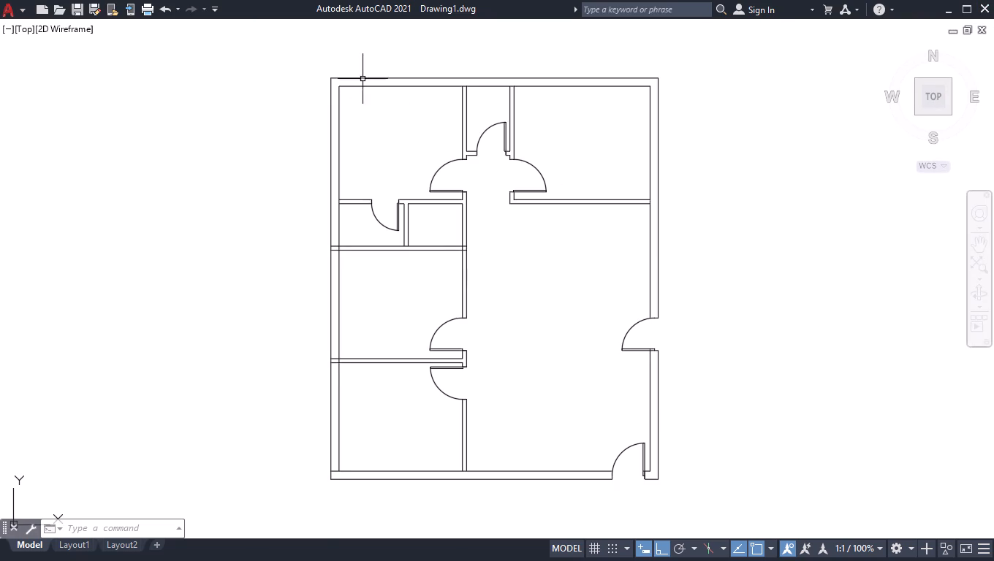
Add centred multiline text "Master Bed Room" at 5" height in the middle of the top-left room.
scroll(358, 64, up, 2)
text(MT)
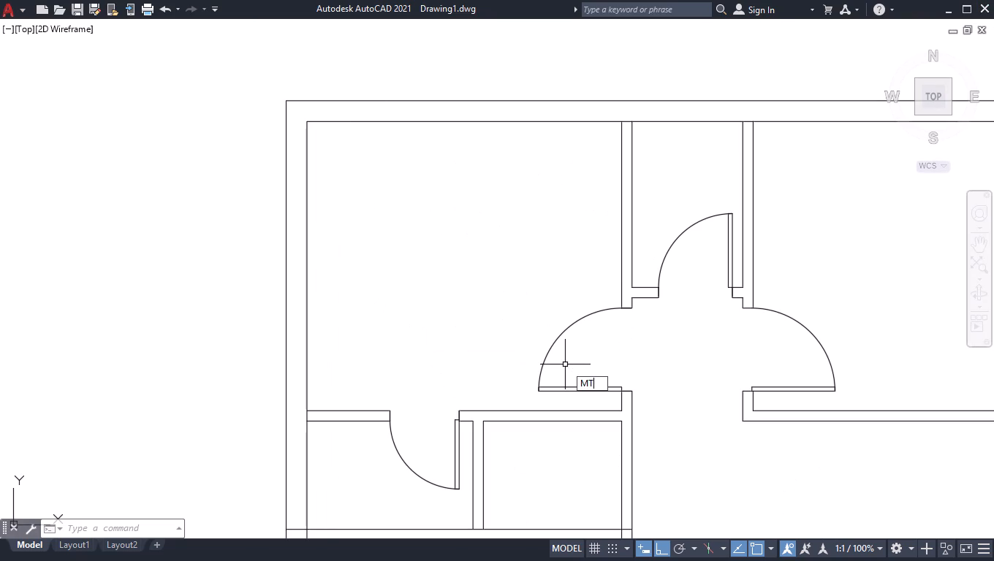
key(Return)
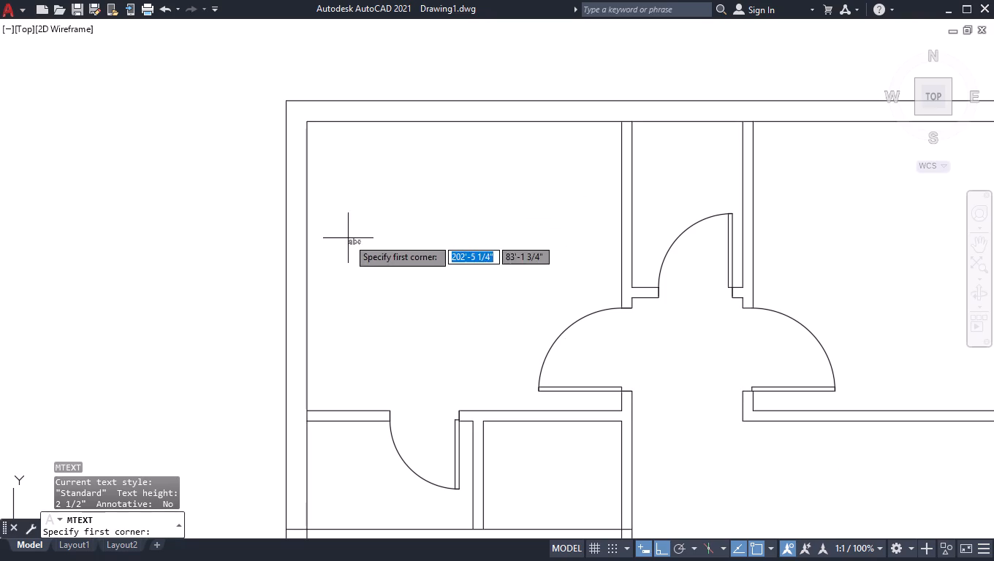
click(348, 238)
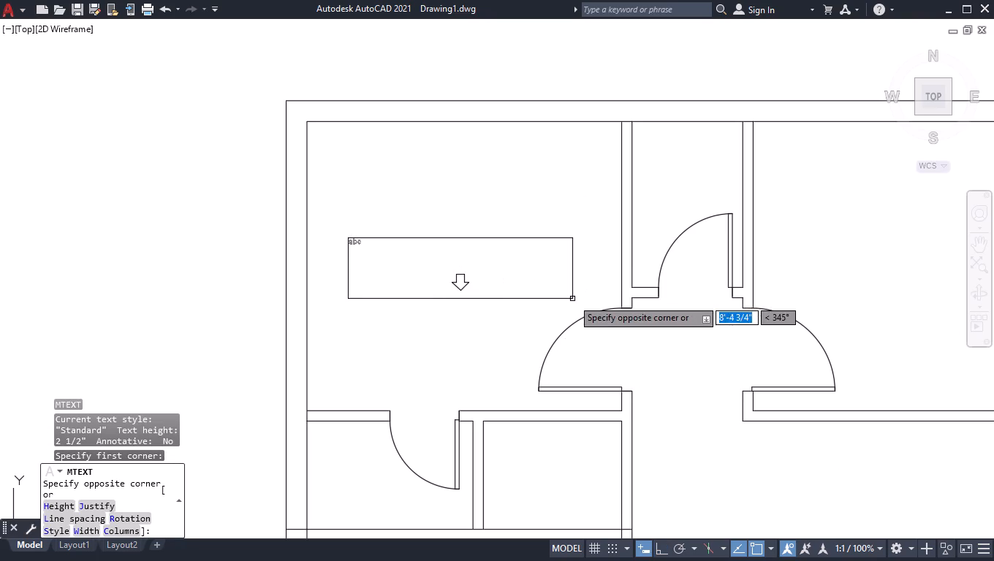
click(572, 299)
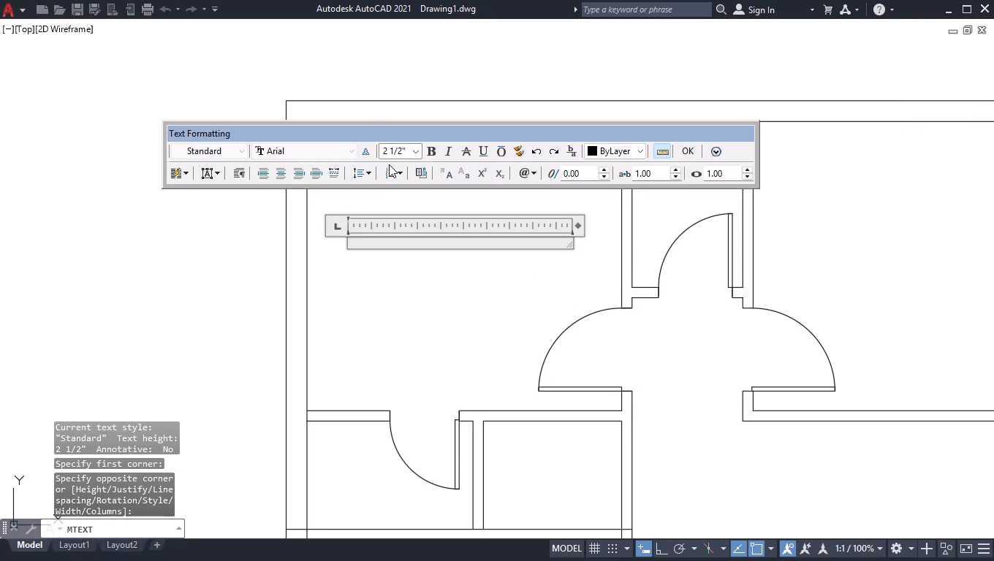
click(409, 152)
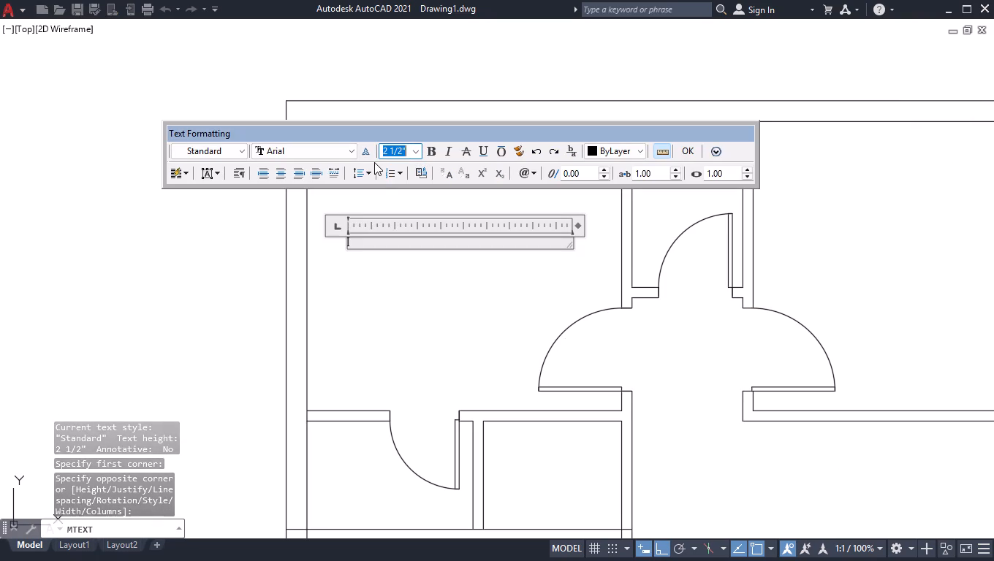
key(5)
key(Return)
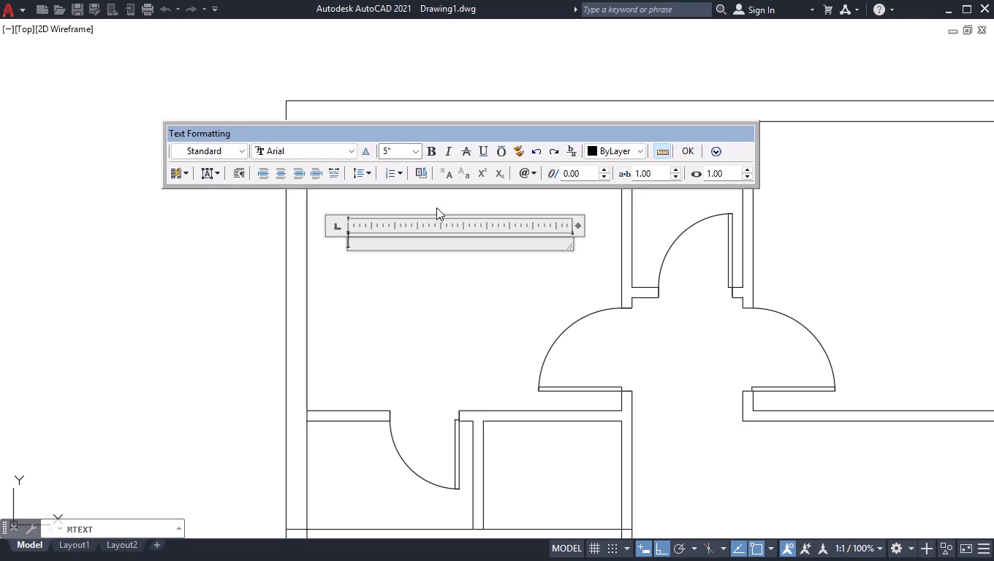
key(m)
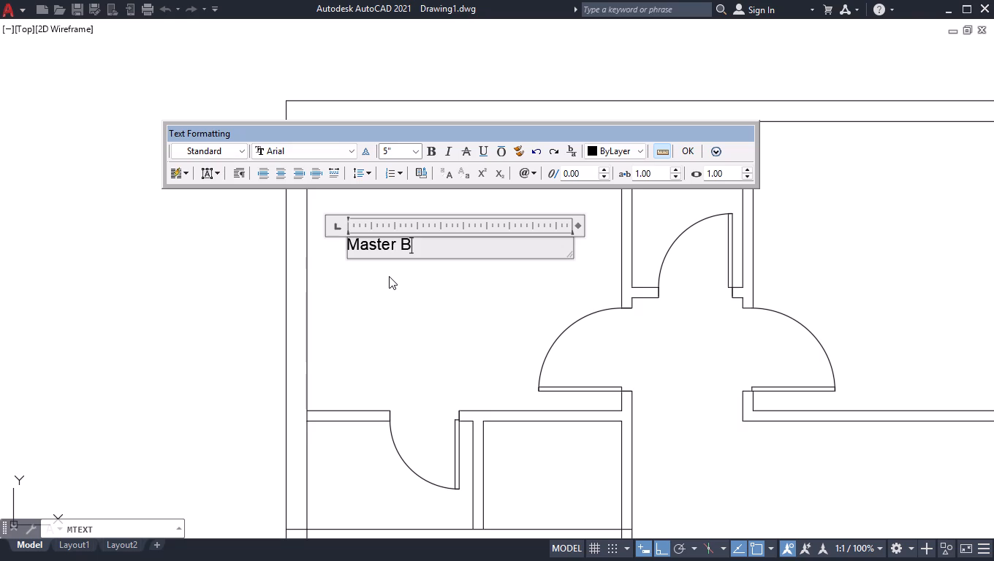
text(oom)
key(Return)
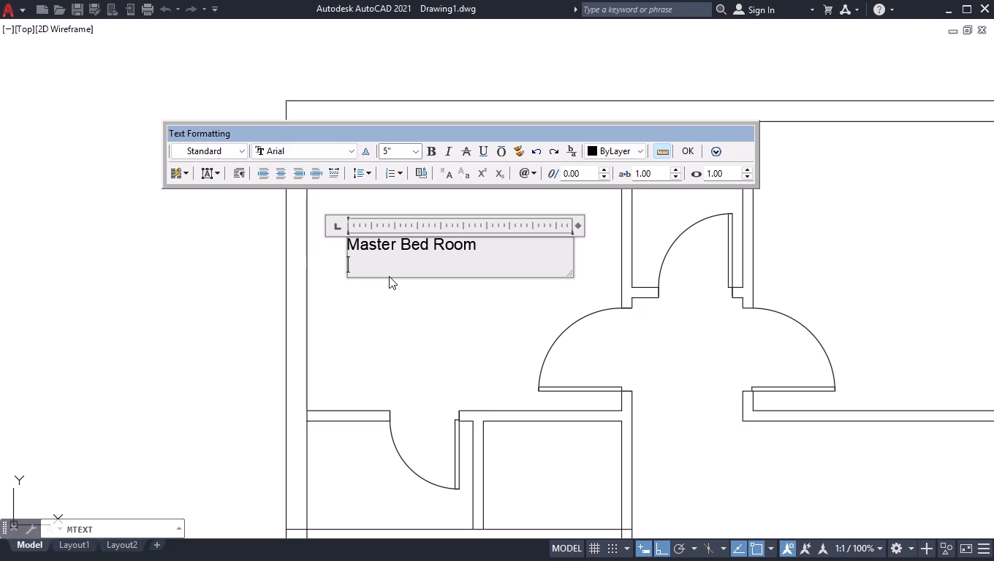
drag(493, 252, 183, 211)
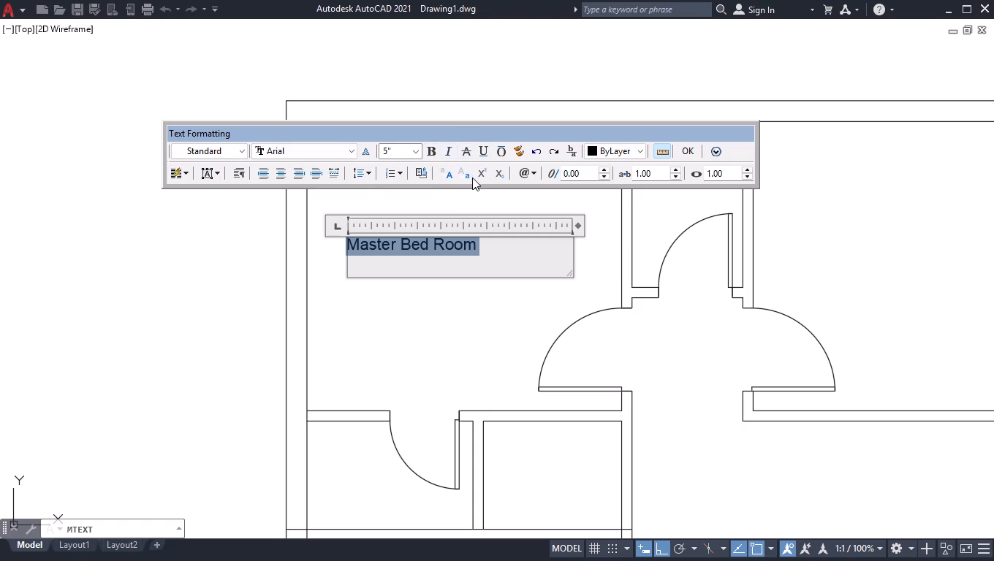
click(284, 175)
click(422, 318)
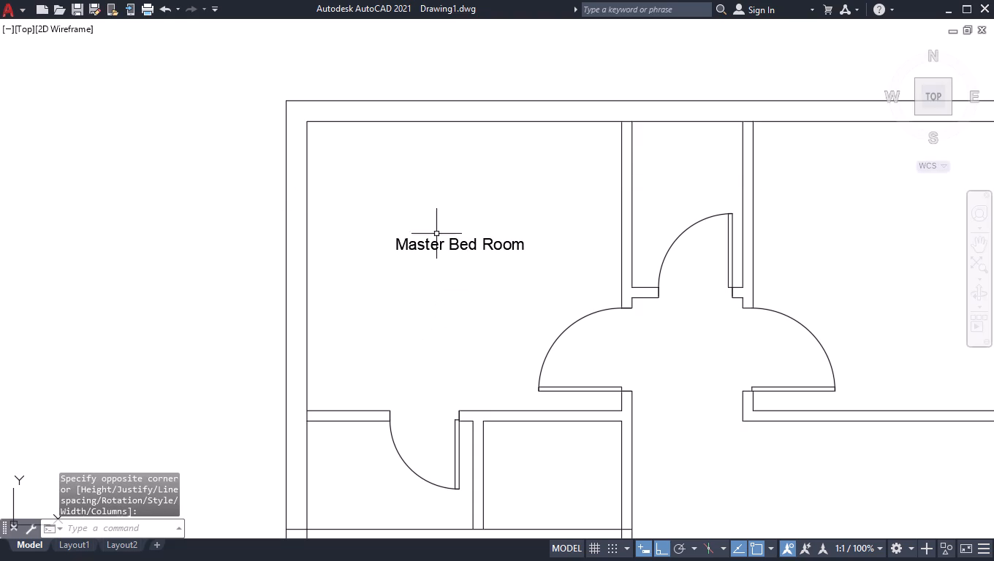
Add a vertical linear dimension between the inner upper and lower corners of the master bedroom's left wall.
text(dli)
key(Return)
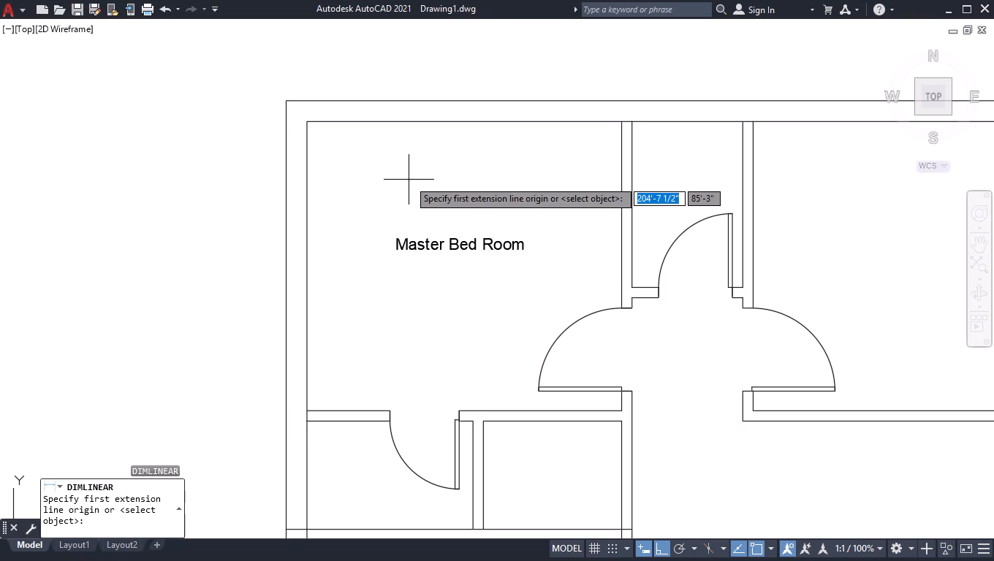
click(305, 124)
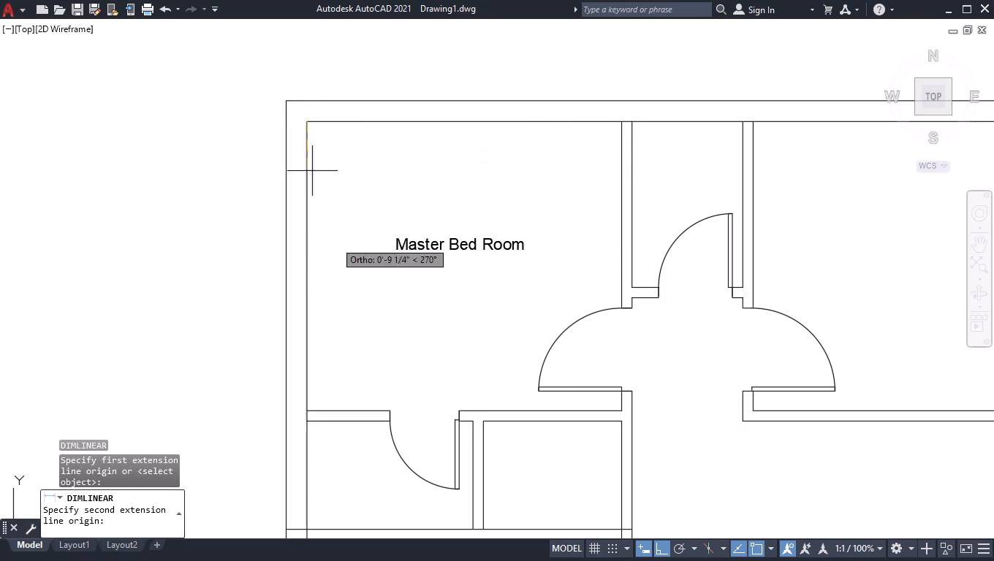
click(308, 408)
click(352, 373)
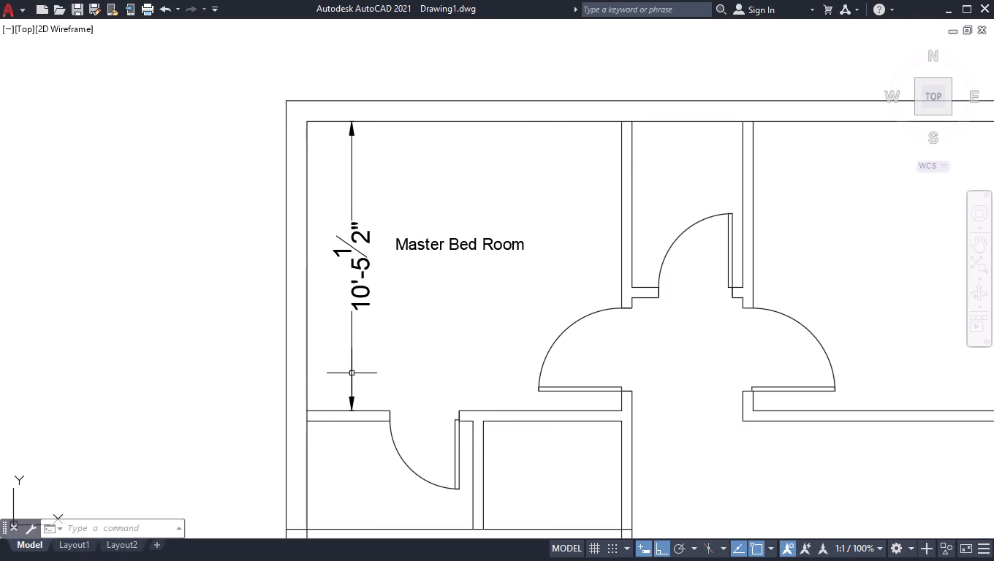
Copy the text of the master bedroom's vertical dimension, then erase that dimension.
click(357, 262)
click(357, 262)
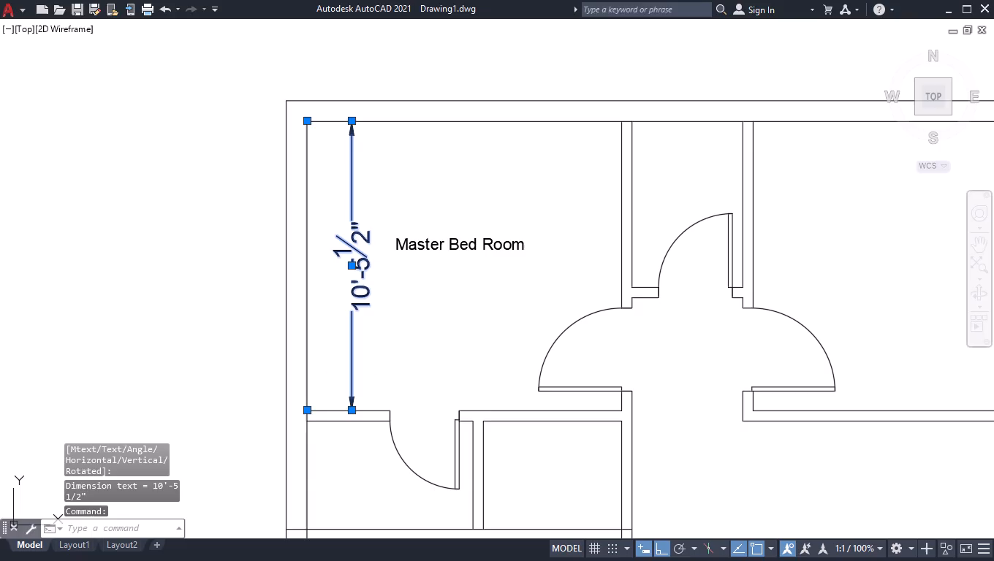
key(ctrl+a)
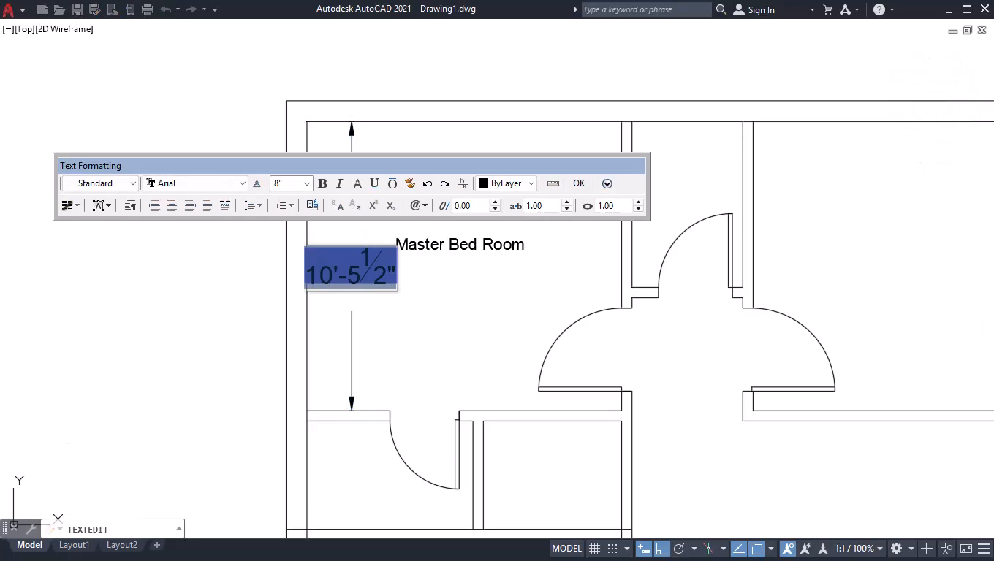
key(ctrl+c)
click(406, 354)
key(space)
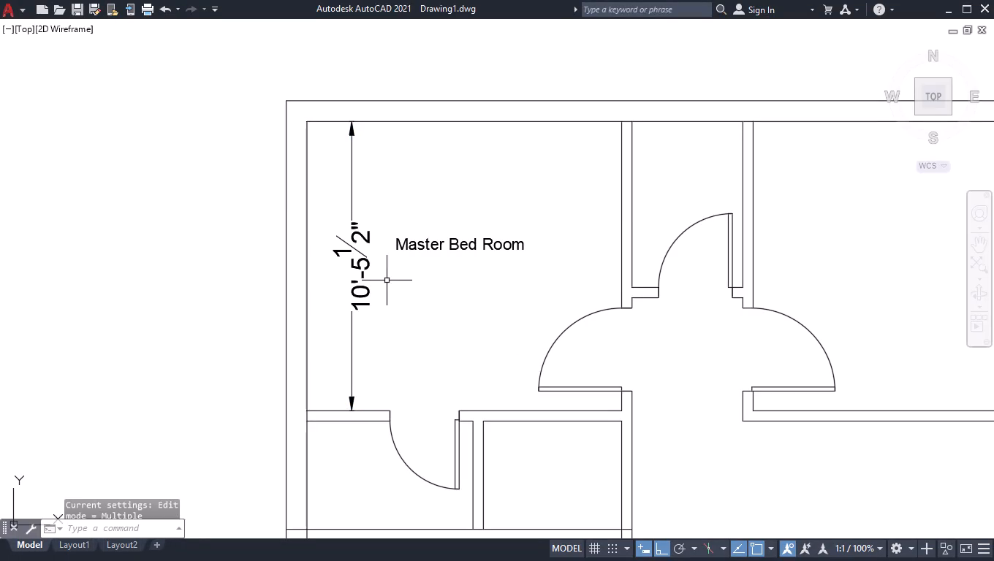
click(371, 293)
key(Delete)
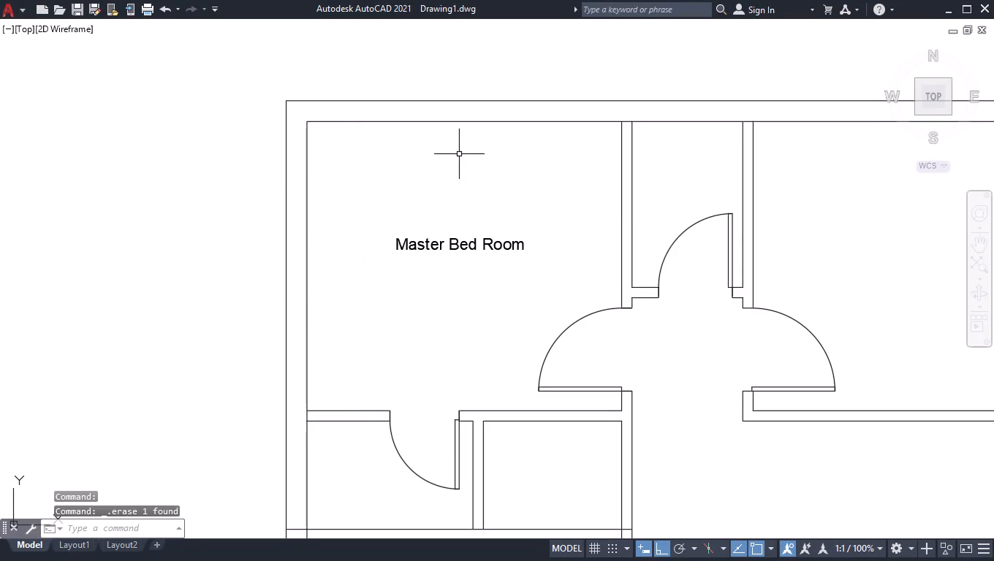
Paste the copied dimension text twice on a new line beneath "Master Bed Room" in the label.
double_click(434, 244)
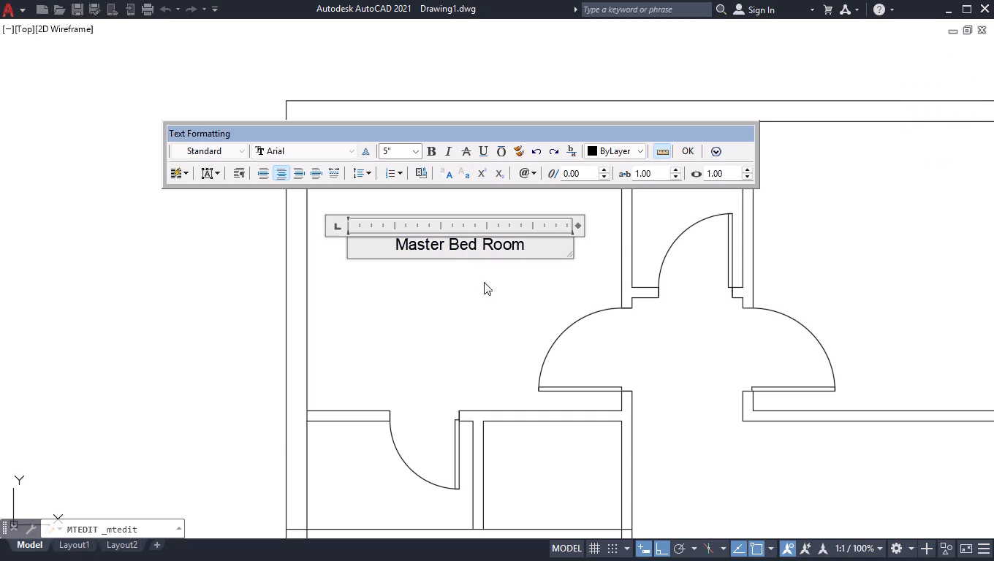
click(542, 243)
key(Return)
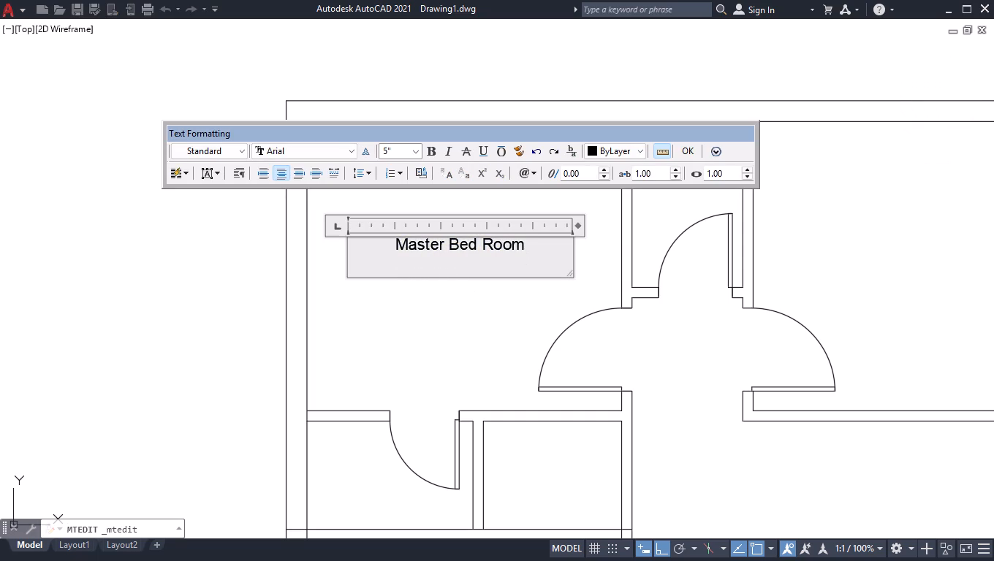
key(ctrl+v)
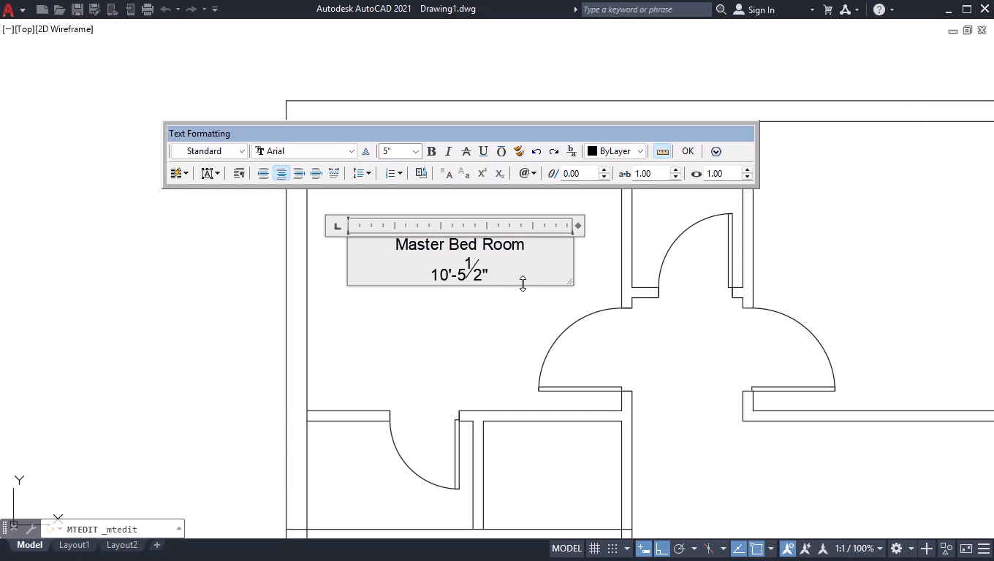
key(ctrl+v)
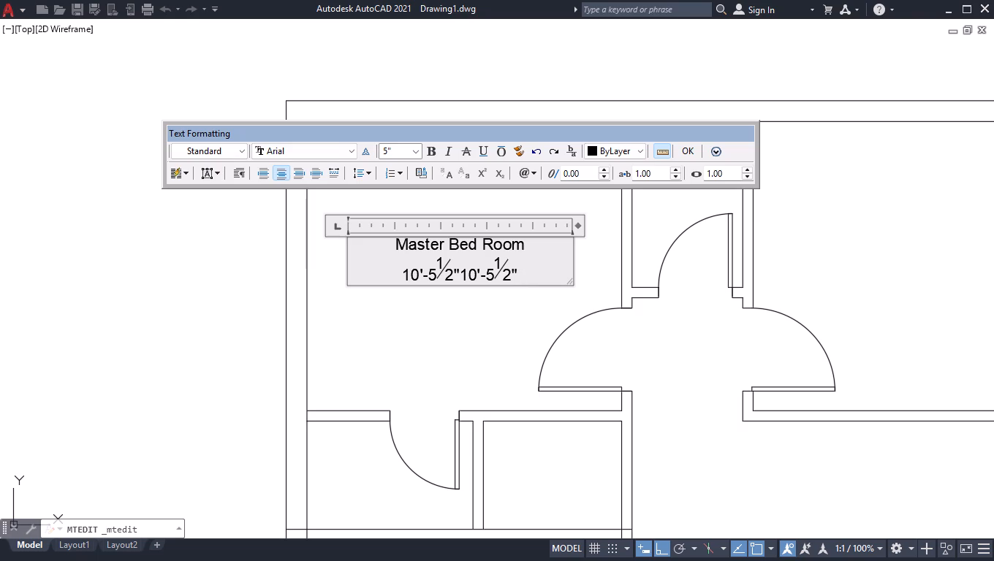
Change the first pasted dimension in the label to 11'-4 1/2", keeping its existing fraction.
scroll(435, 277, up, 3)
click(439, 267)
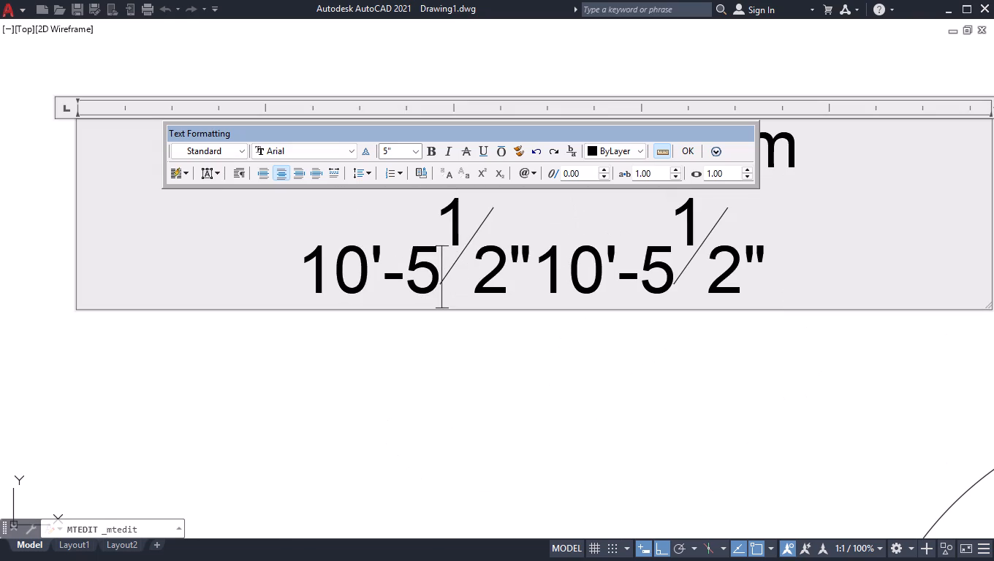
key(BackSpace)
key(BackSpace)
key(BackSpace)
key(BackSpace)
key(BackSpace)
key(BackSpace)
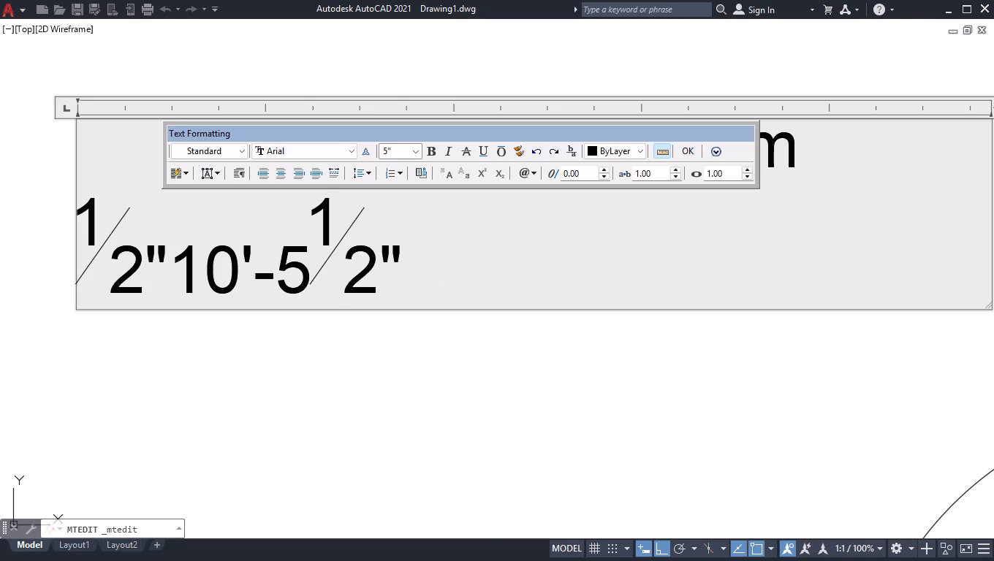
key(BackSpace)
key(Return)
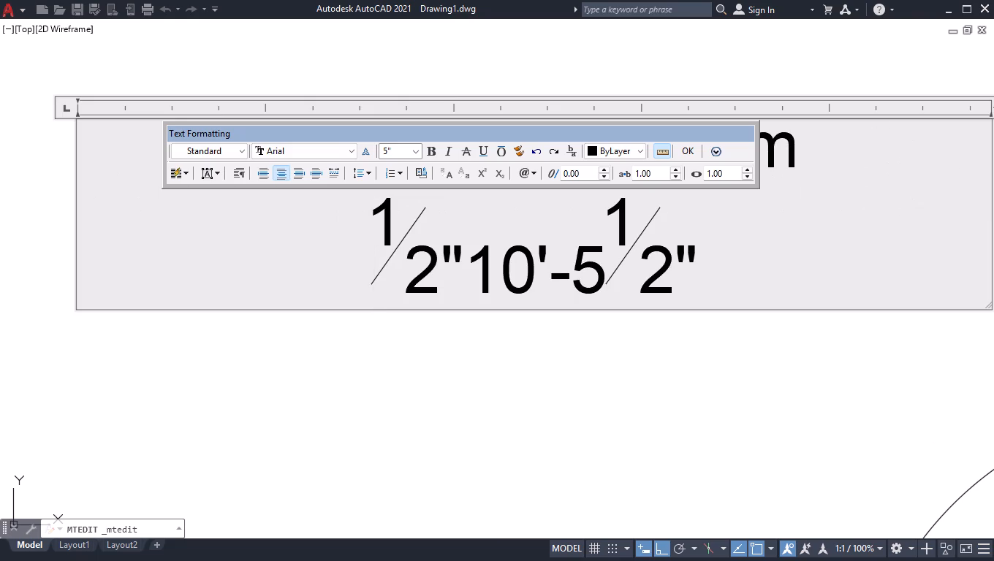
text(11')
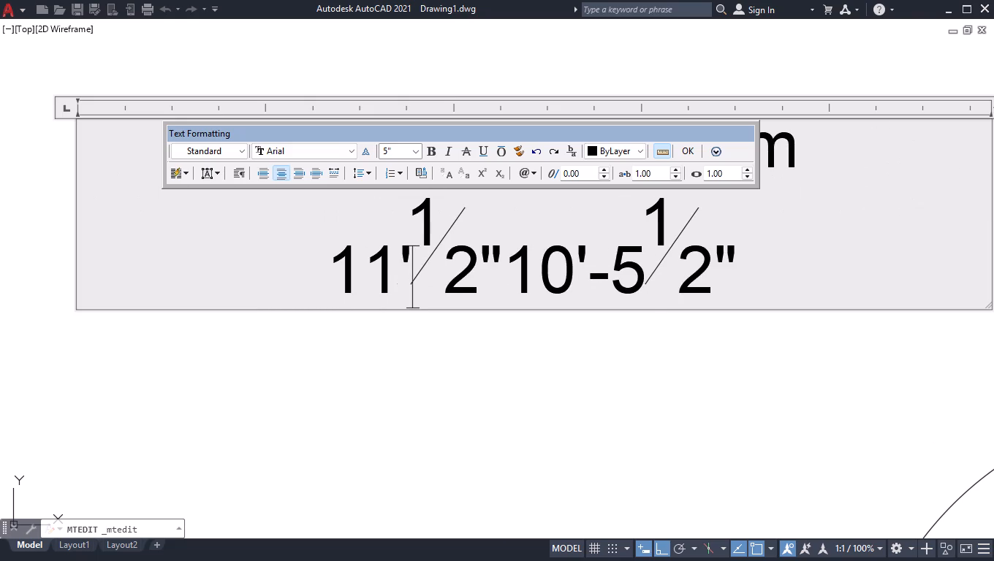
text(-4)
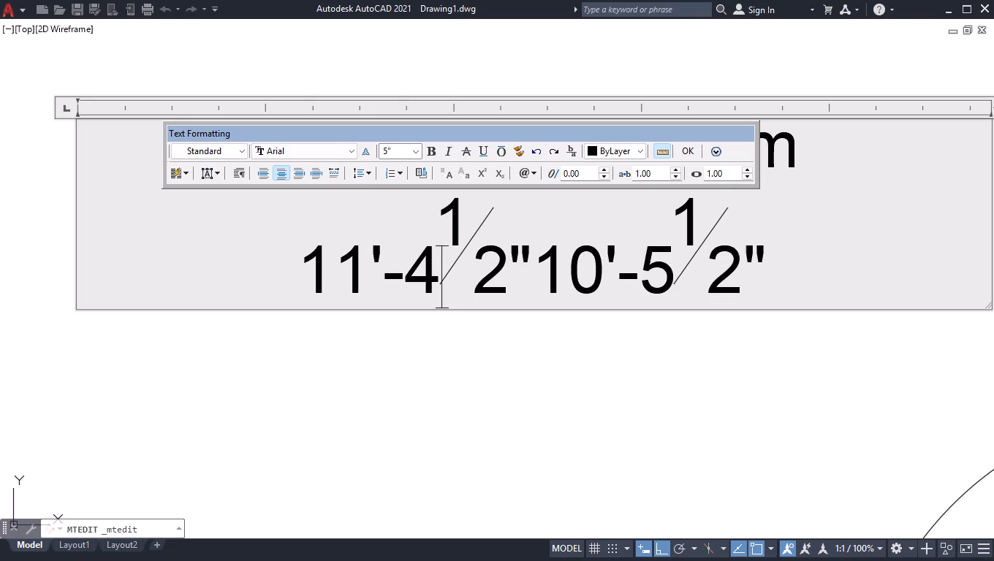
Finish editing the master bedroom's label text.
click(362, 401)
Copy the Master Bed Room label horizontally about 15'-8 3/4" into the bedroom at the plan's upper right.
scroll(382, 322, down, 2)
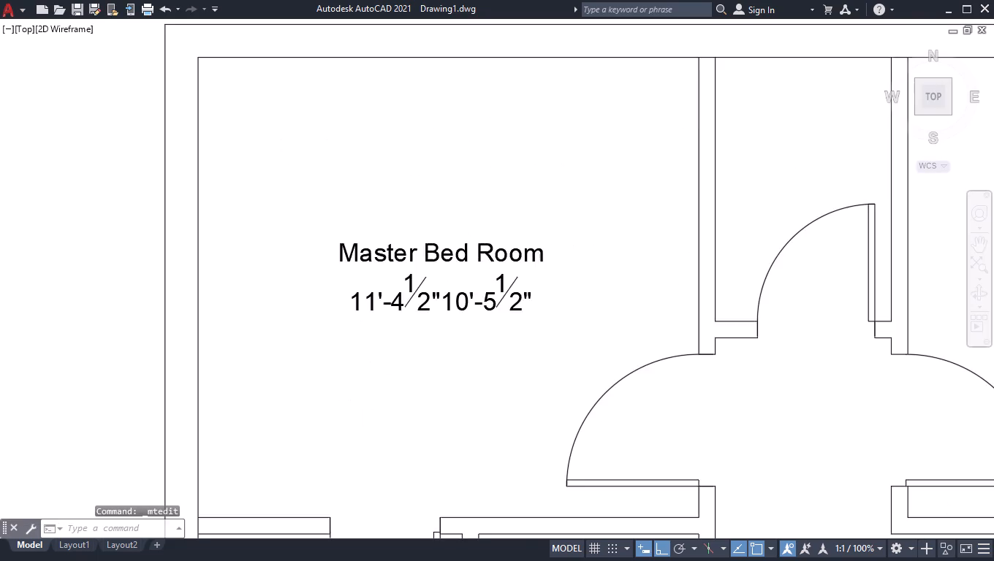
scroll(382, 322, down, 2)
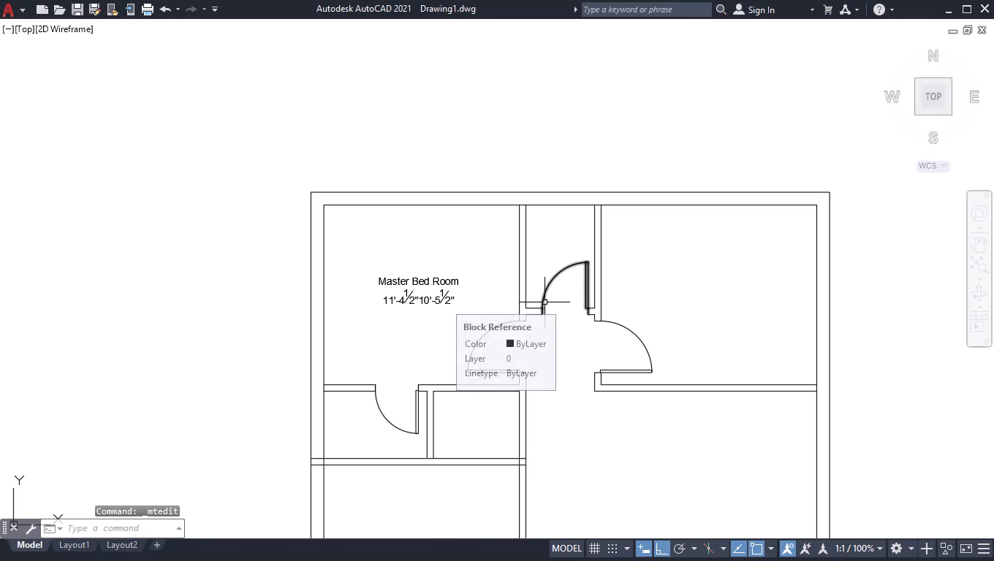
text(co)
key(Return)
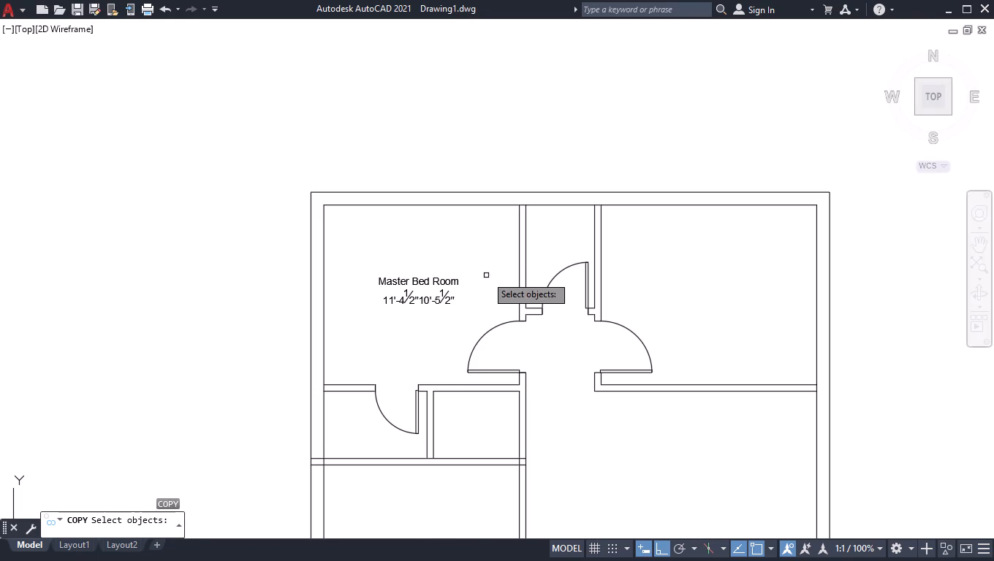
click(443, 294)
key(Return)
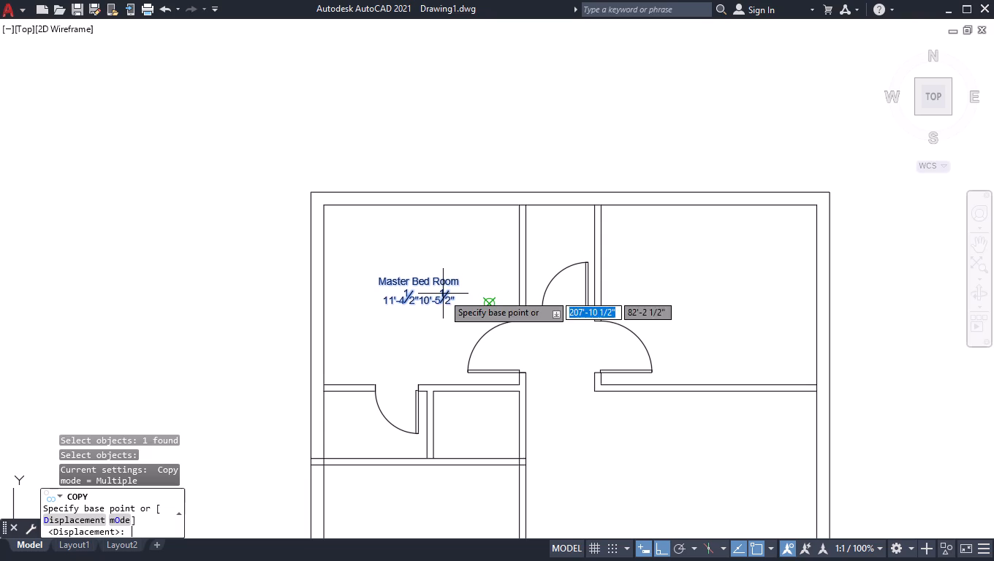
click(443, 294)
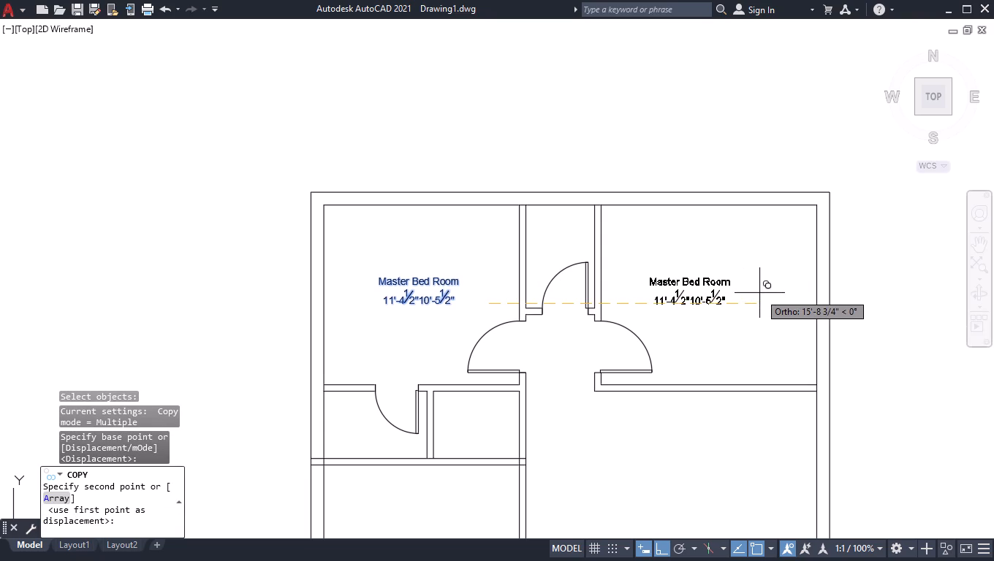
click(759, 293)
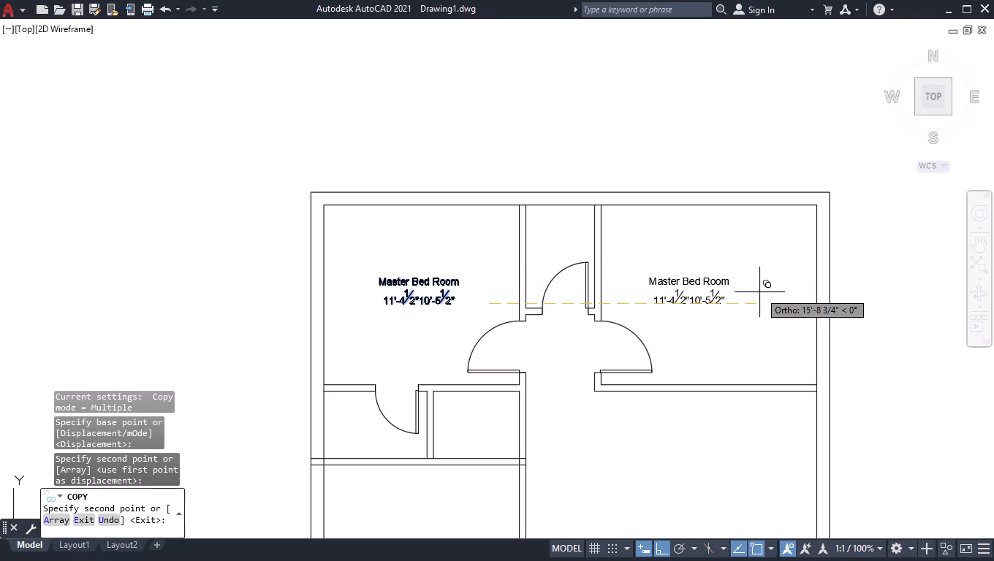
With polar tracking on instead of ortho, place three more label copies: in the large hall, the lower-left room and the middle-left room.
scroll(759, 291, down, 3)
scroll(782, 383, up, 3)
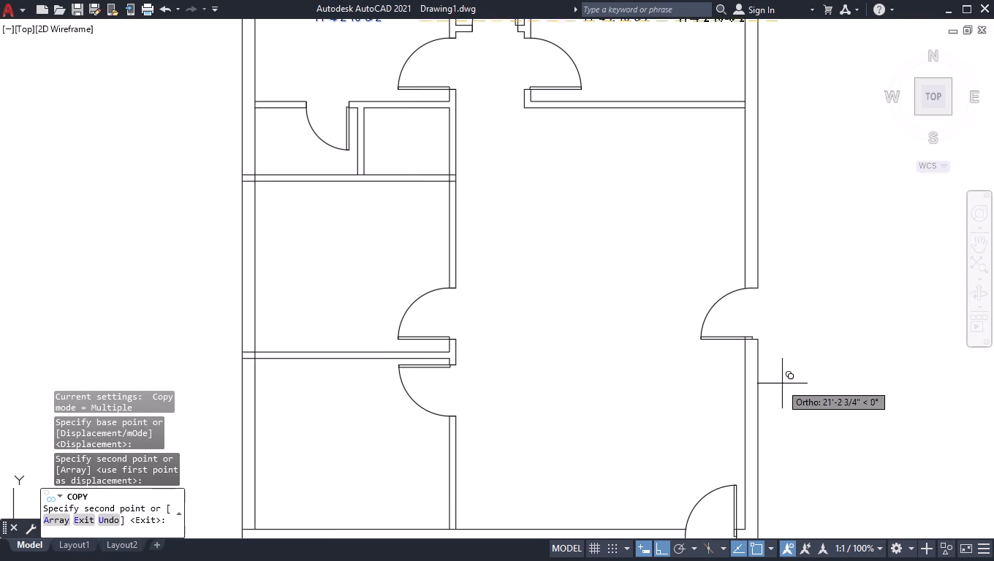
click(675, 550)
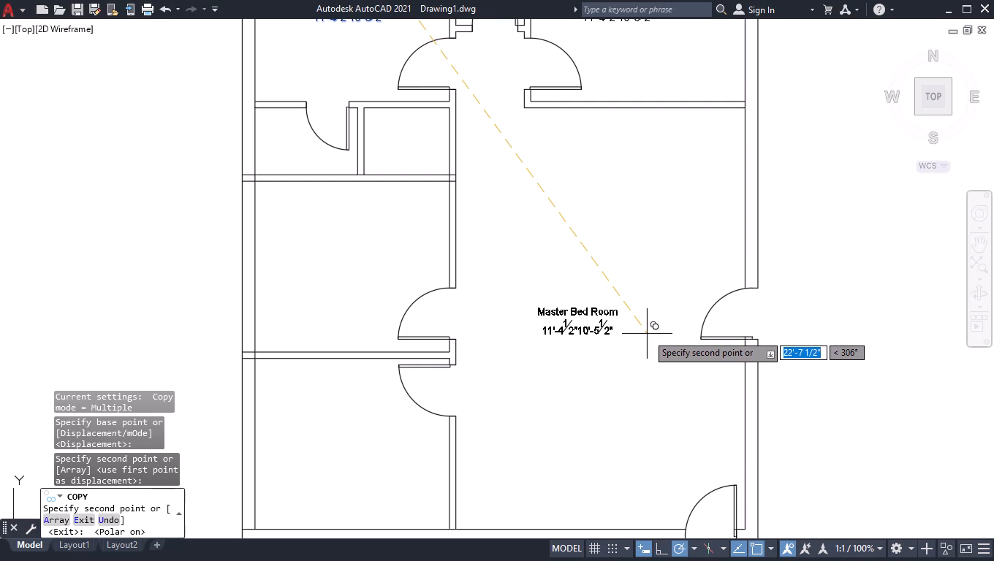
click(647, 334)
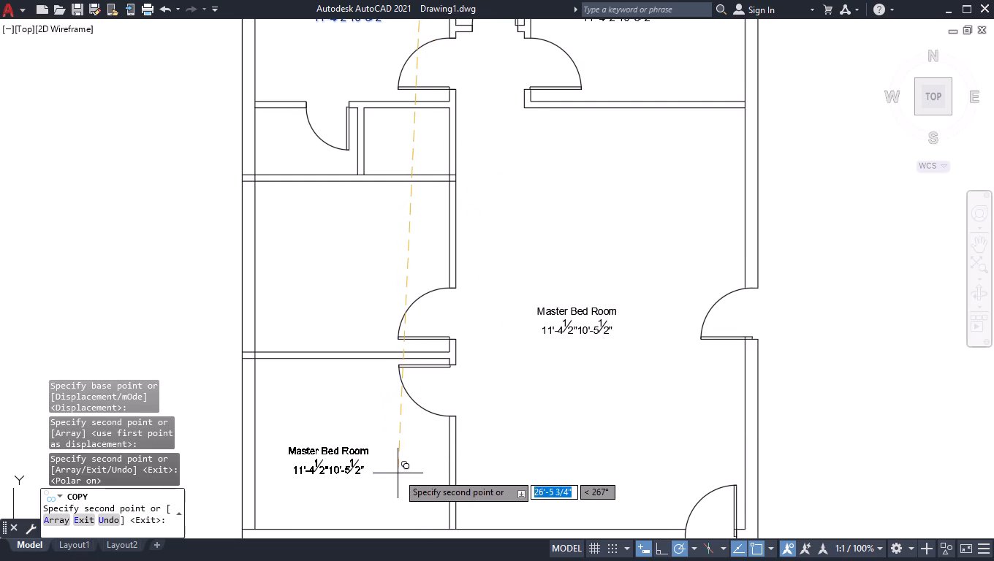
click(401, 474)
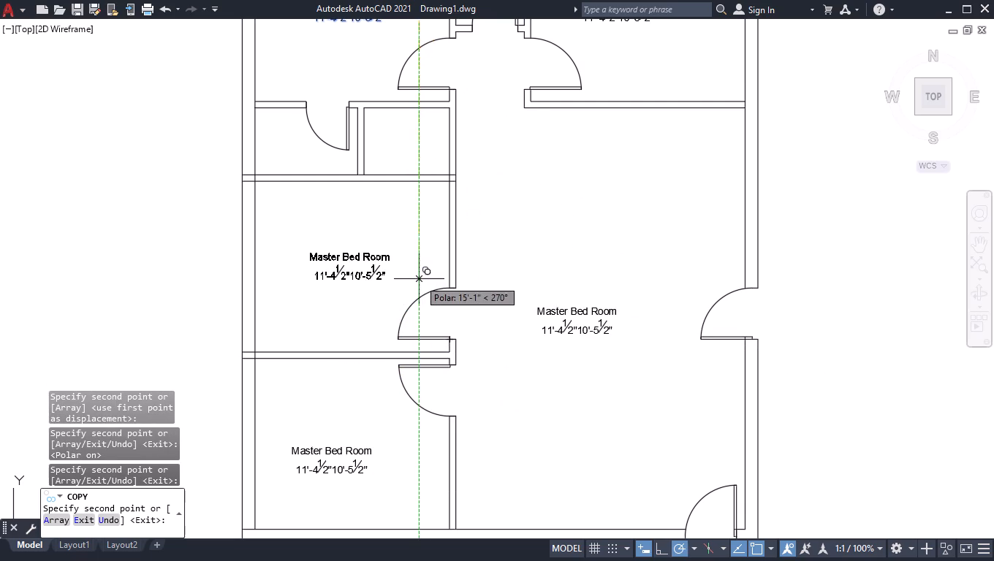
click(419, 279)
key(Return)
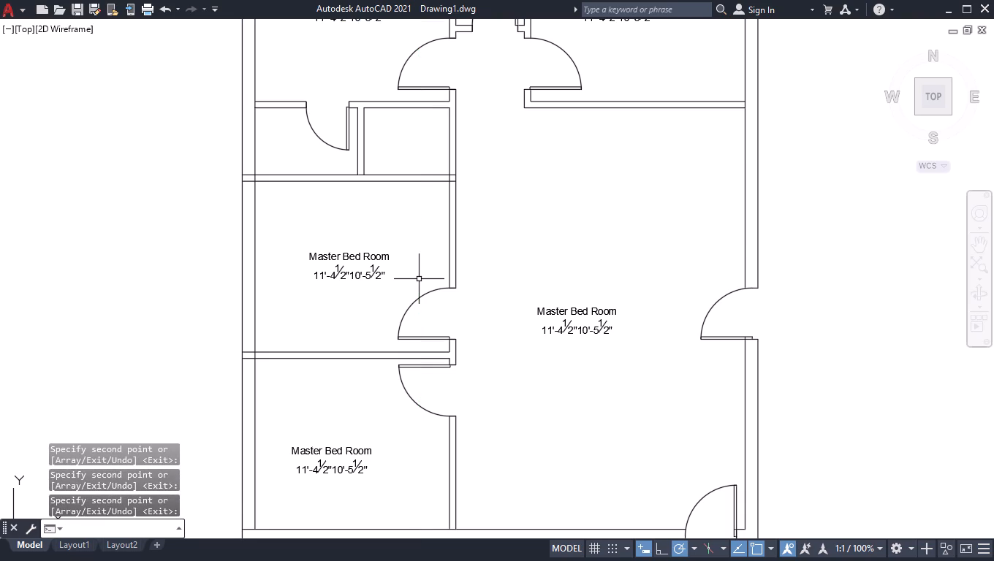
Create a multiline text frame with 4" text height in the small room between the two upper bedrooms, above its door.
scroll(462, 245, down, 1)
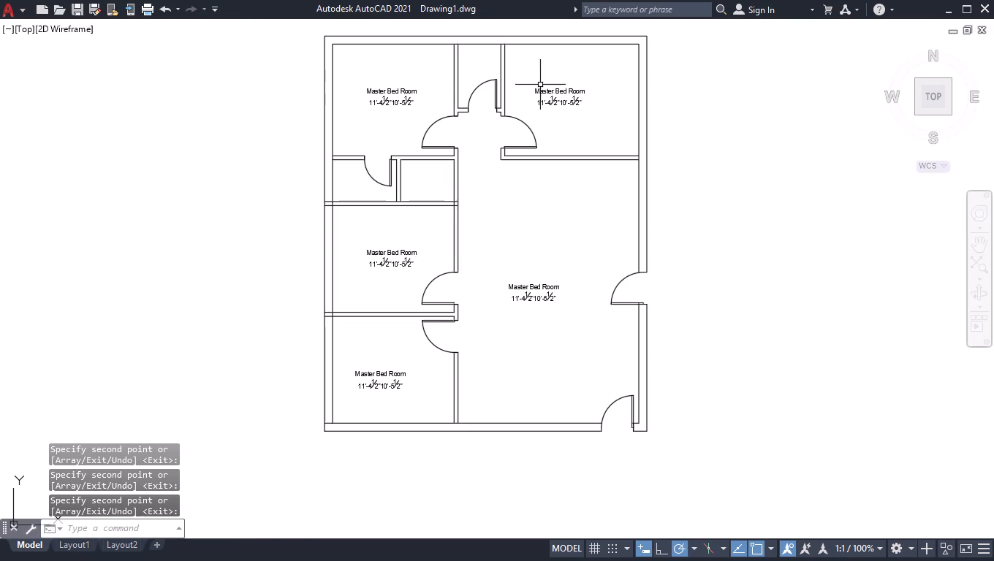
scroll(536, 96, up, 2)
scroll(547, 225, down, 1)
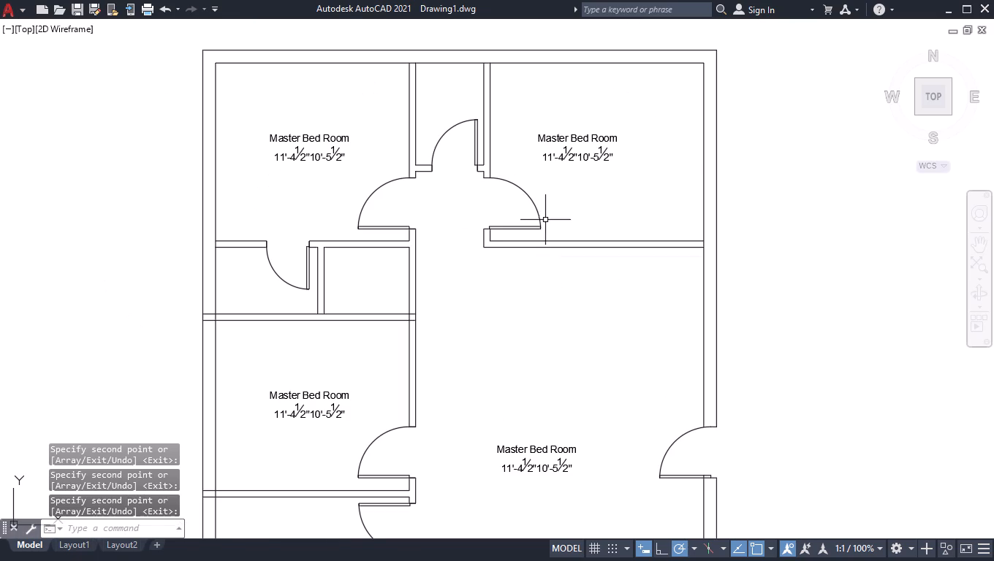
scroll(452, 67, up, 4)
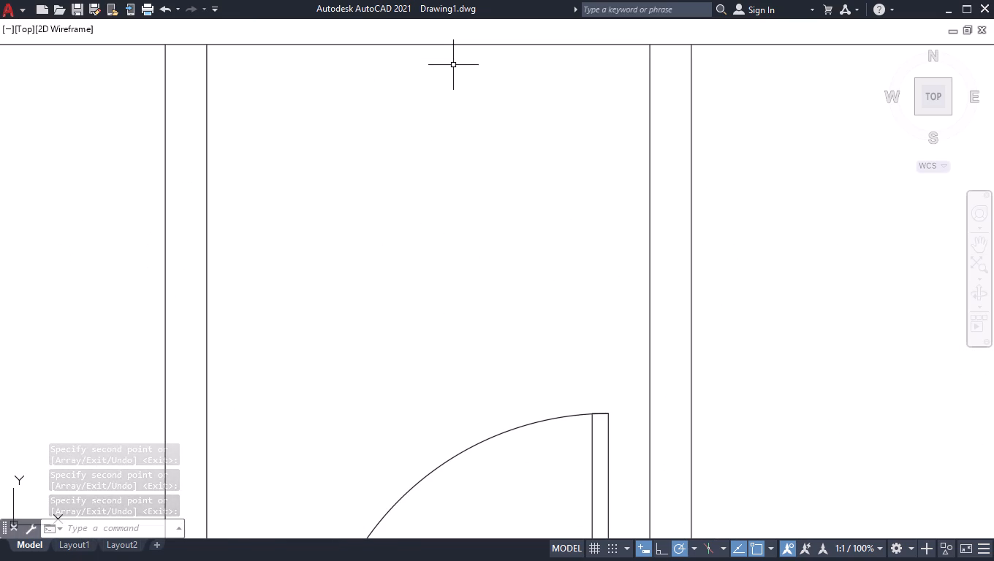
text(mt)
key(Return)
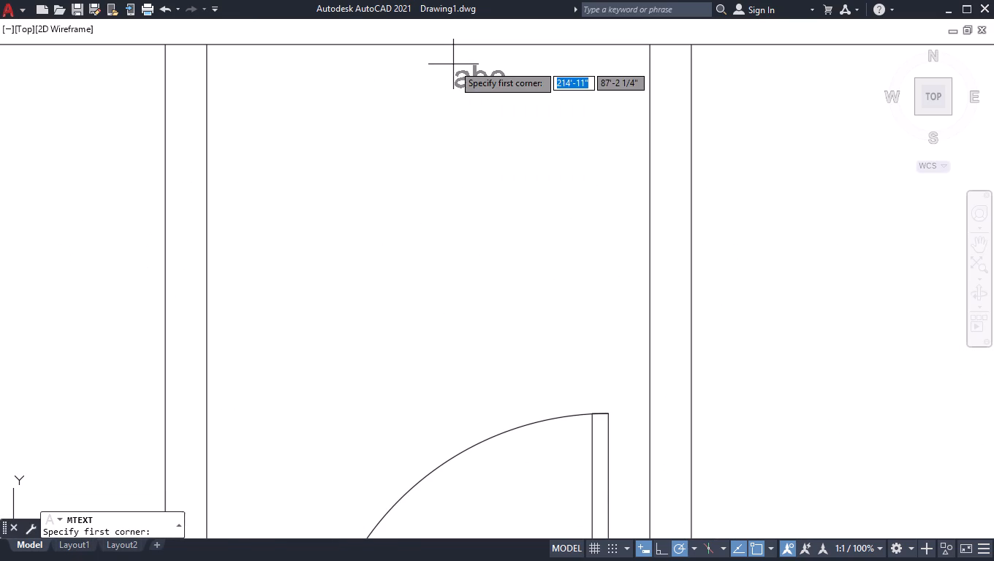
click(270, 118)
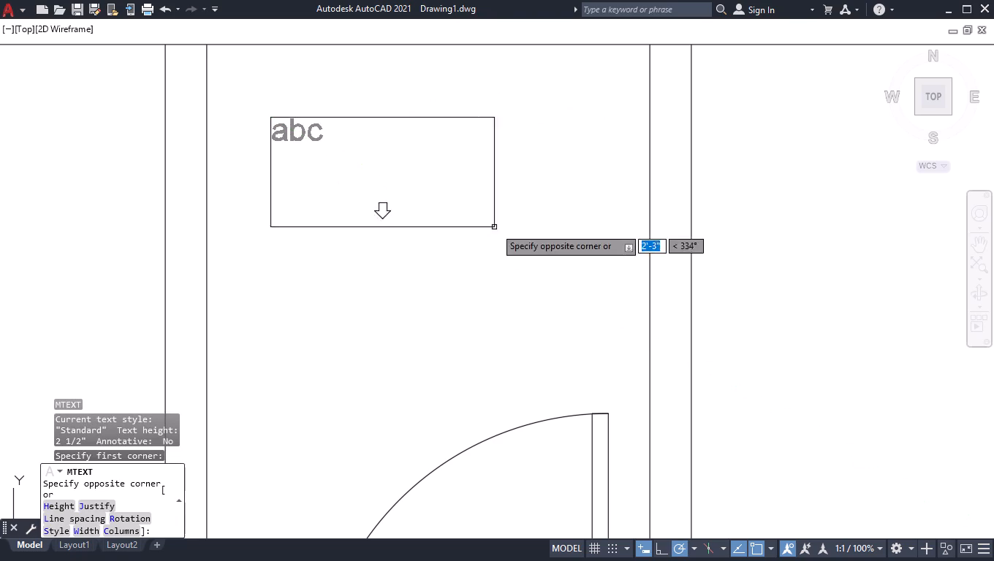
click(617, 262)
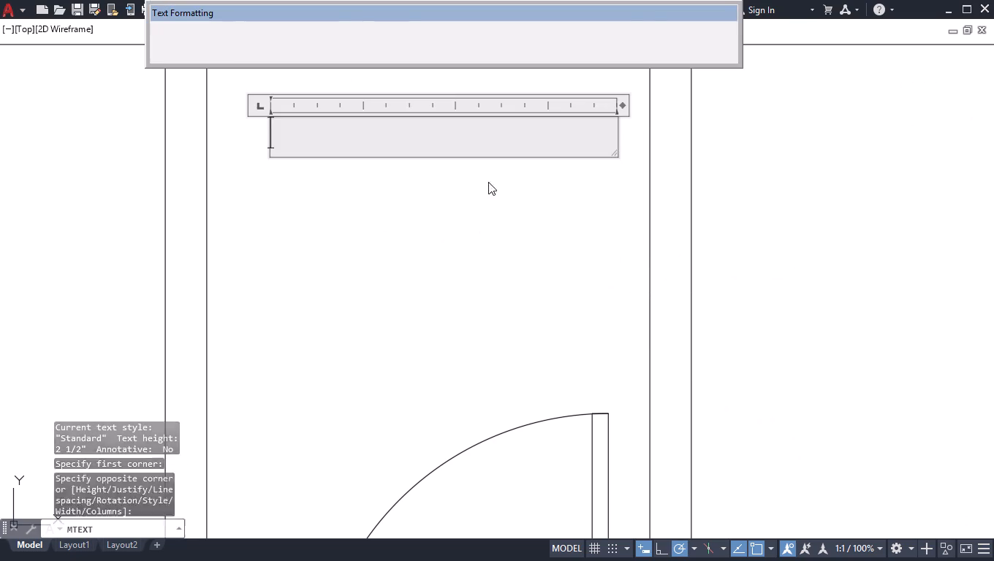
click(383, 34)
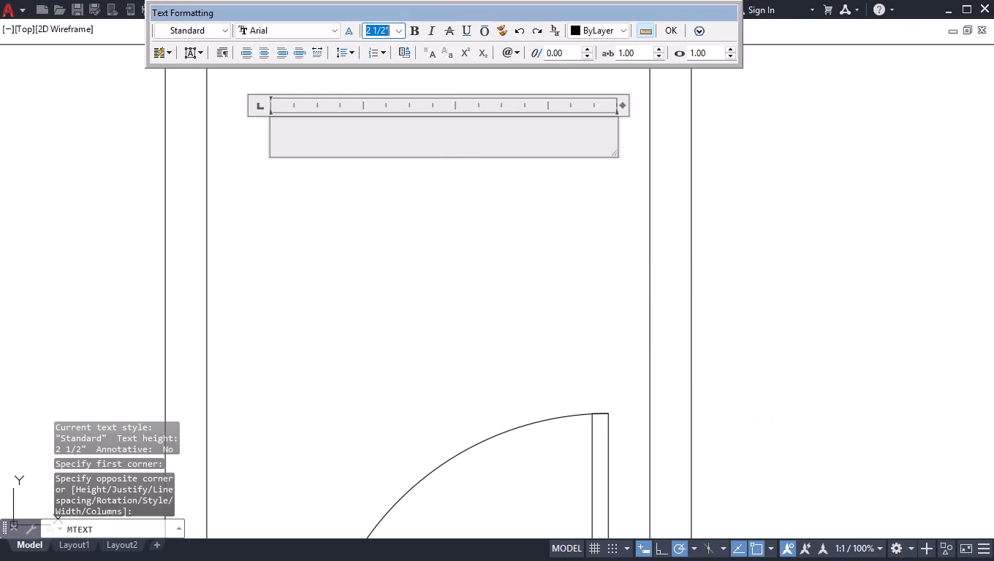
key(4)
key(Return)
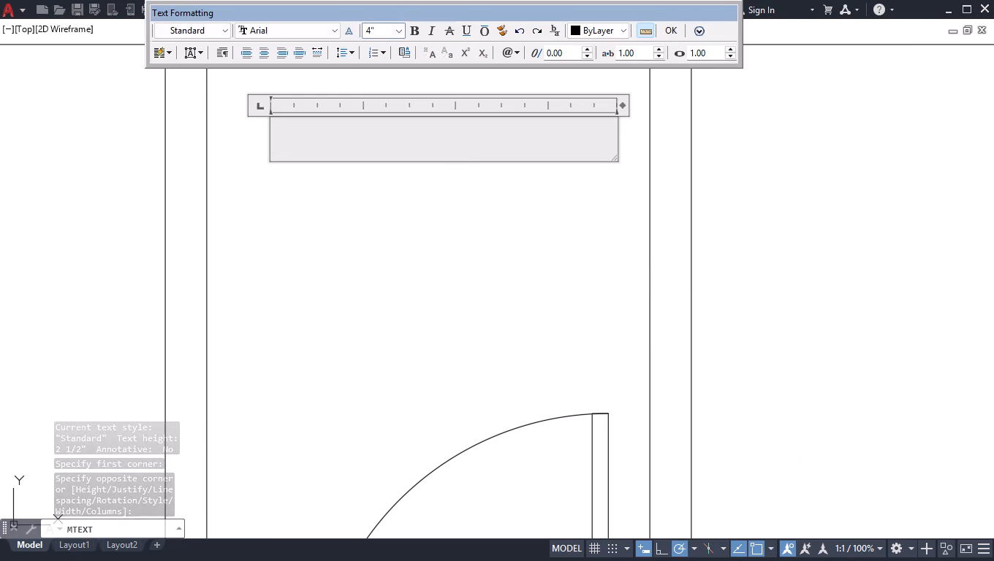
Enter "Toilet" as the label's first line and centre it within the text frame.
text(to)
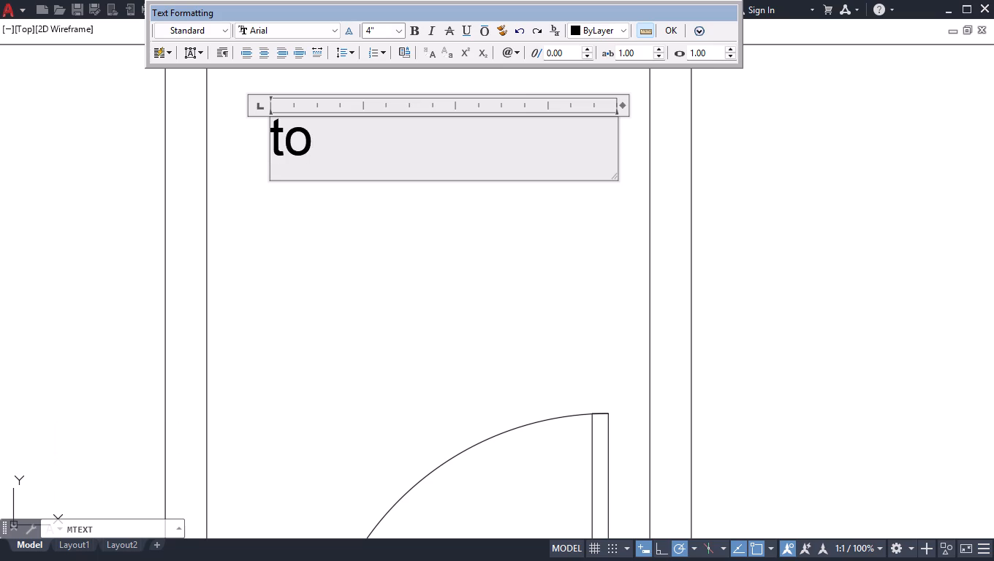
key(BackSpace)
key(BackSpace)
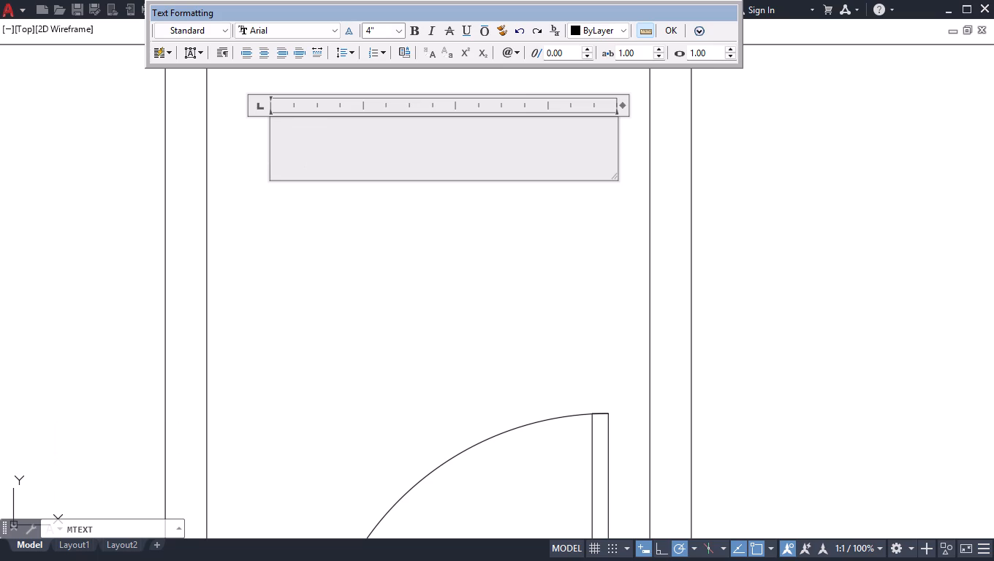
key(t)
text(oilet)
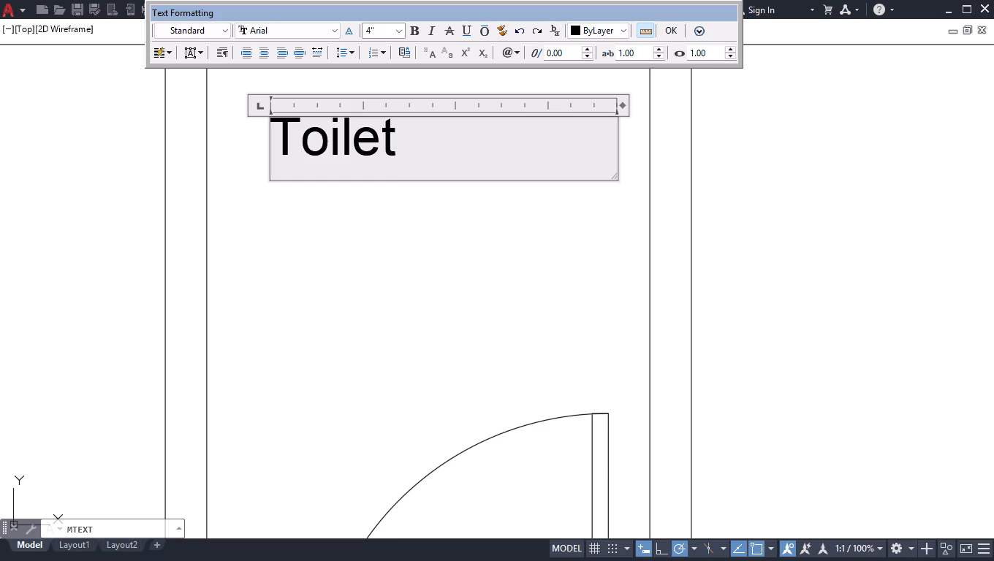
drag(406, 148, 277, 152)
click(258, 53)
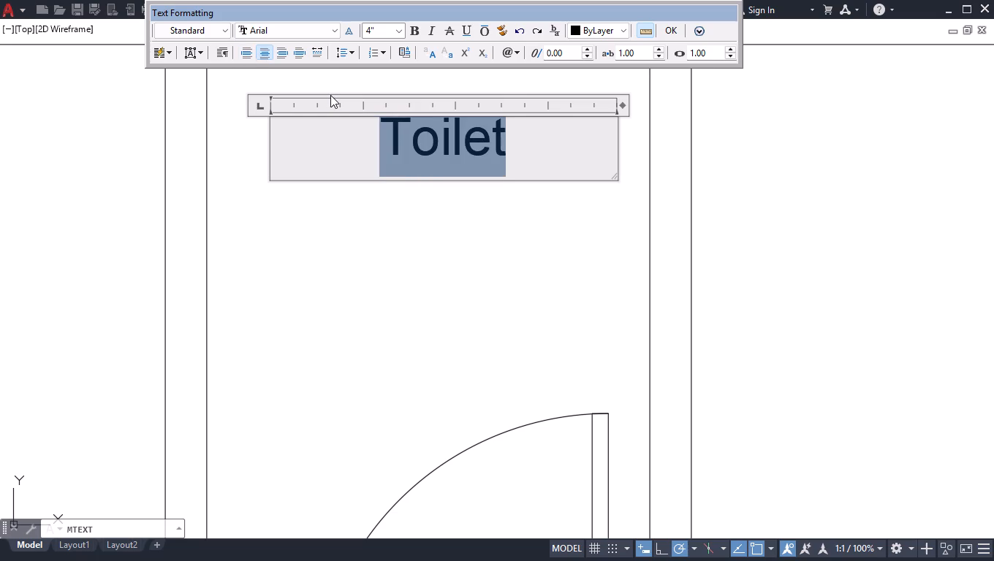
click(517, 140)
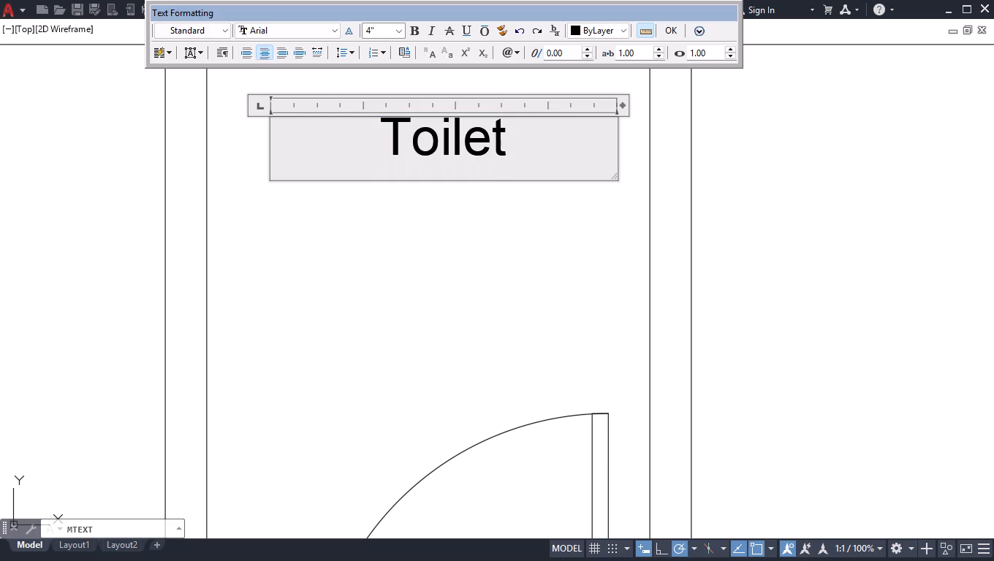
Add 4'-0", X and 6'-0" on three separate lines beneath "Toilet" and finish the label.
key(Return)
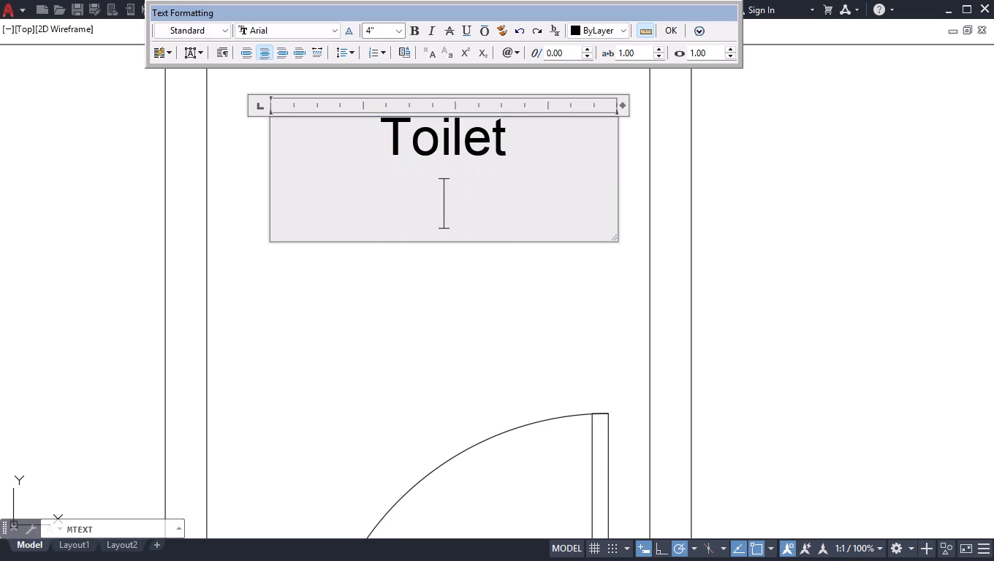
key(4)
text('-0")
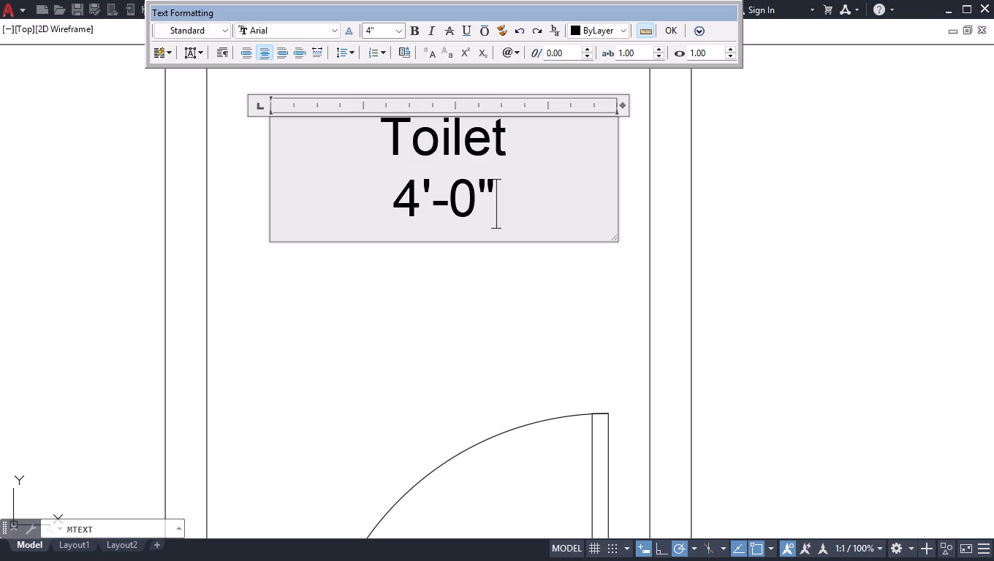
key(Return)
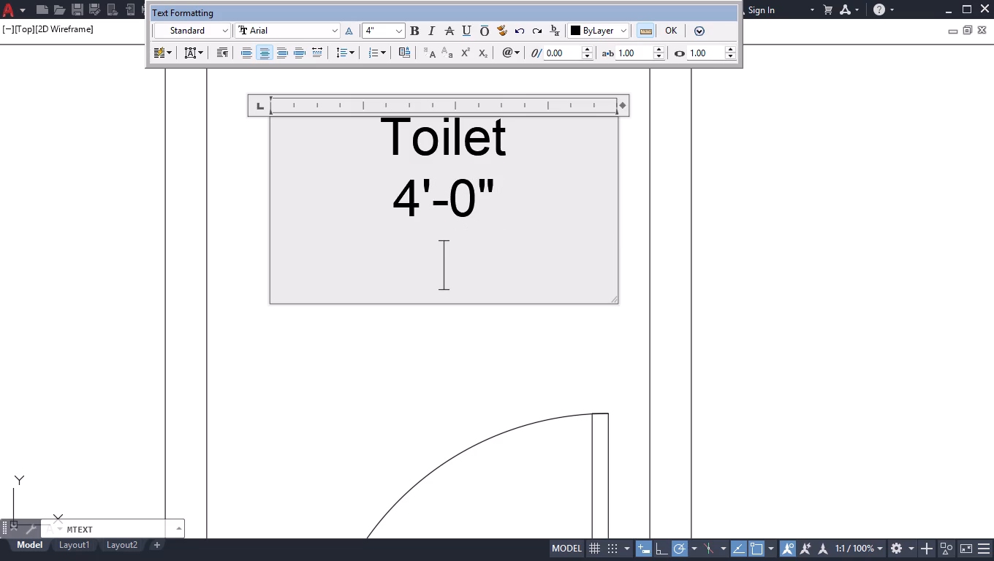
key(x)
key(Return)
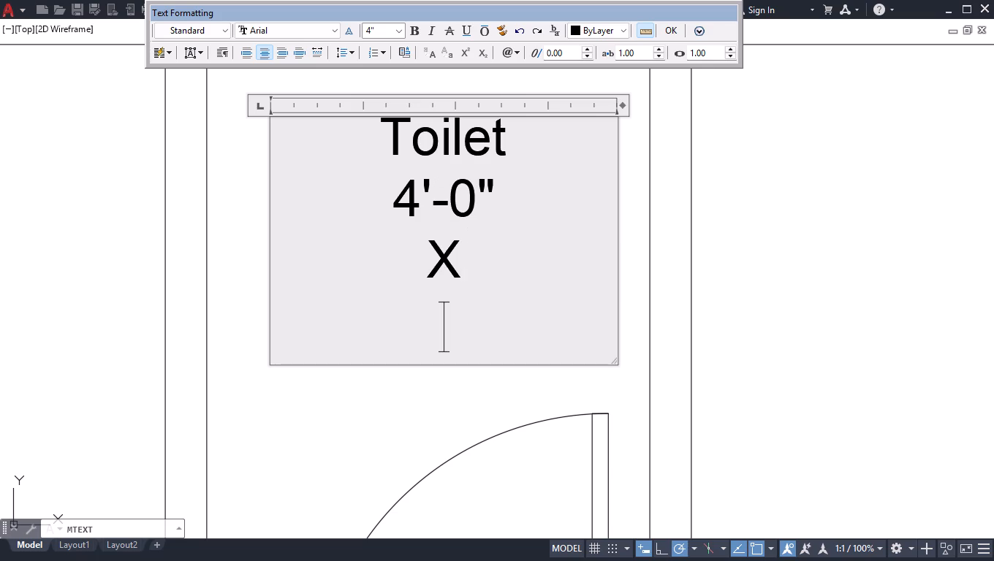
text(6'-0")
click(882, 182)
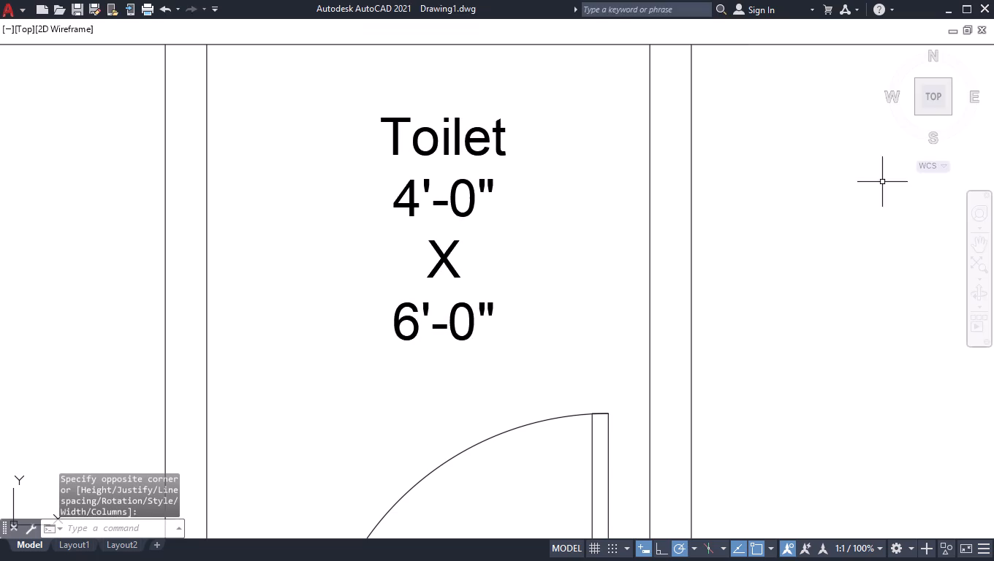
Narrow the Toilet label's text frame by about 11 1/4" from its right edge.
scroll(659, 182, down, 2)
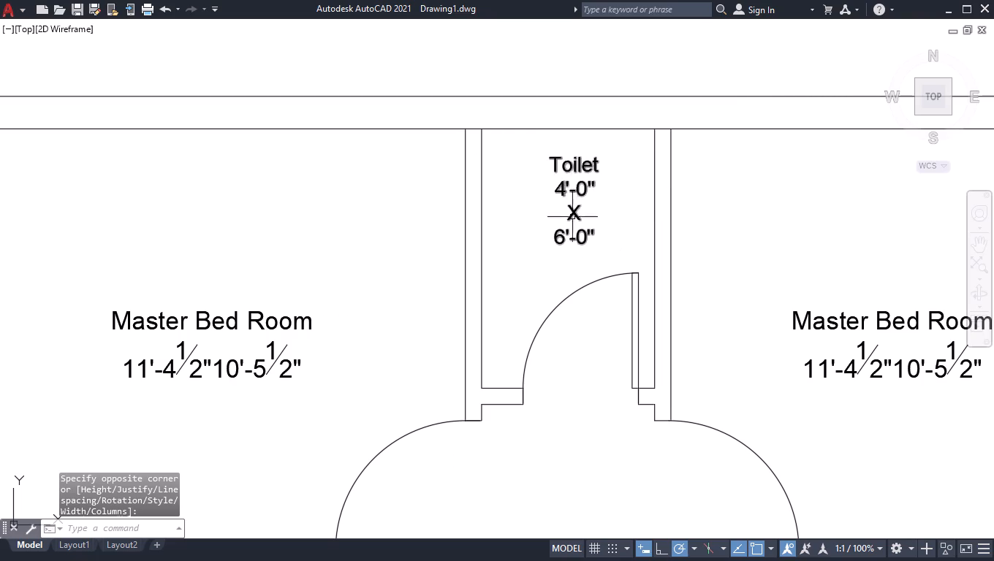
click(591, 172)
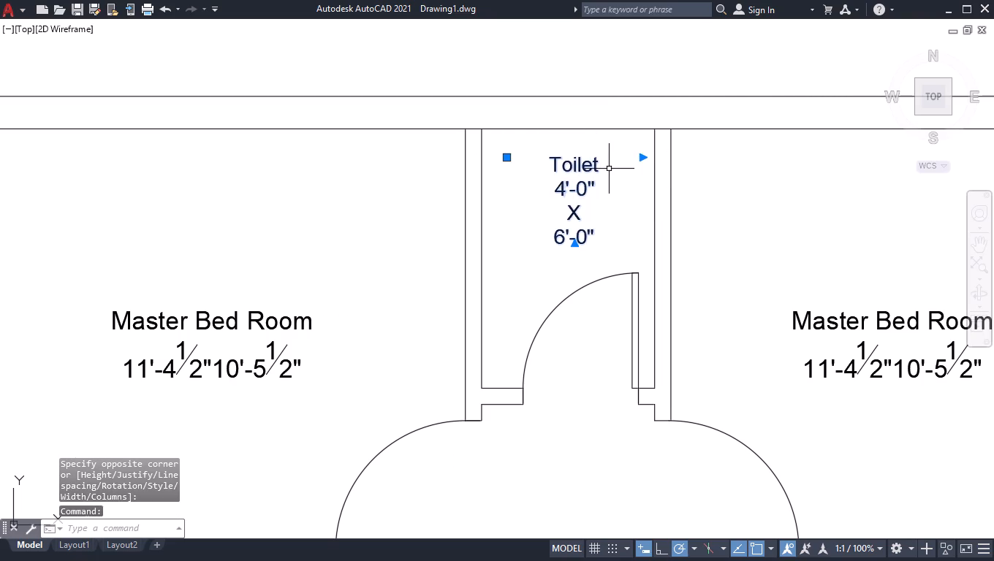
scroll(608, 169, up, 3)
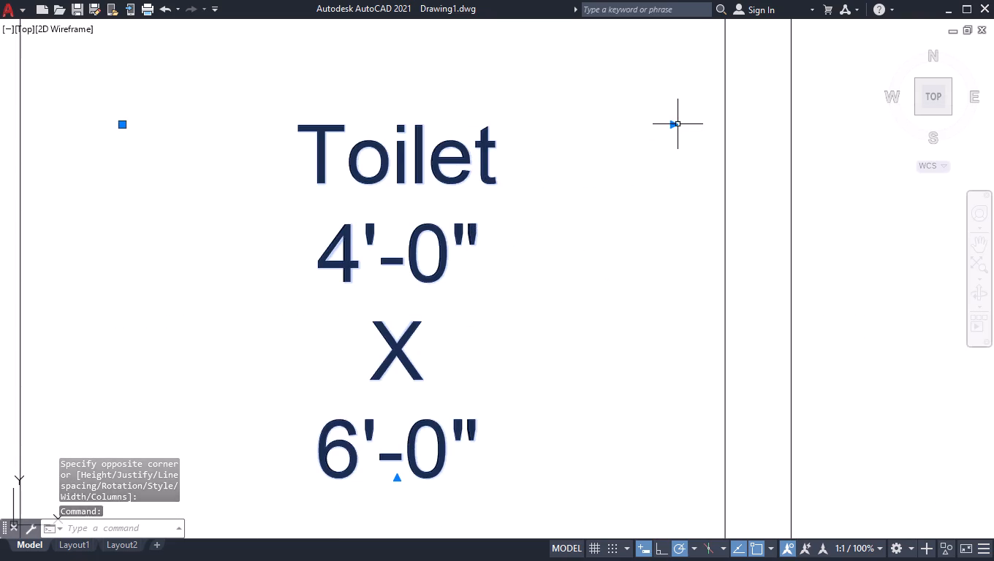
click(675, 123)
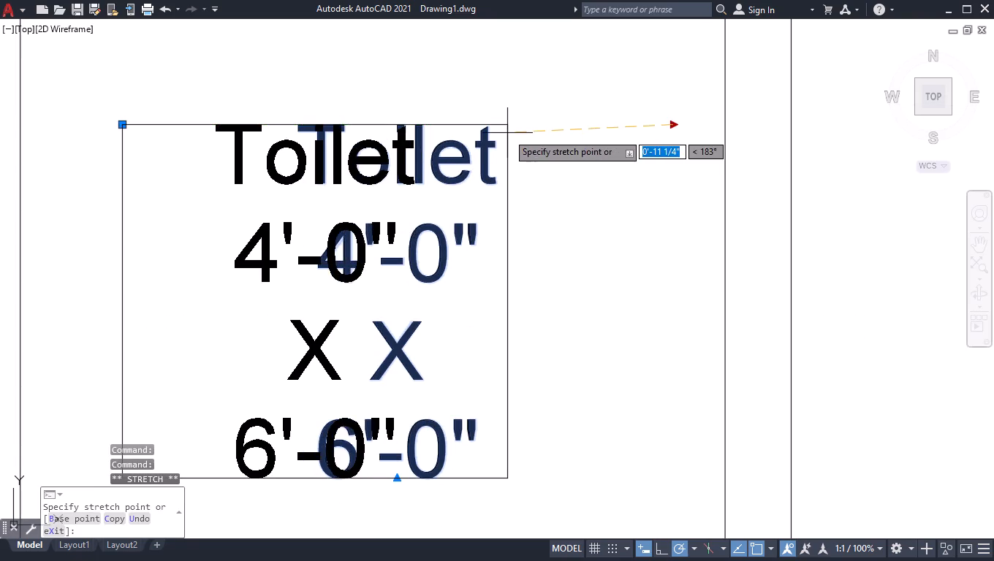
click(507, 133)
scroll(534, 128, down, 3)
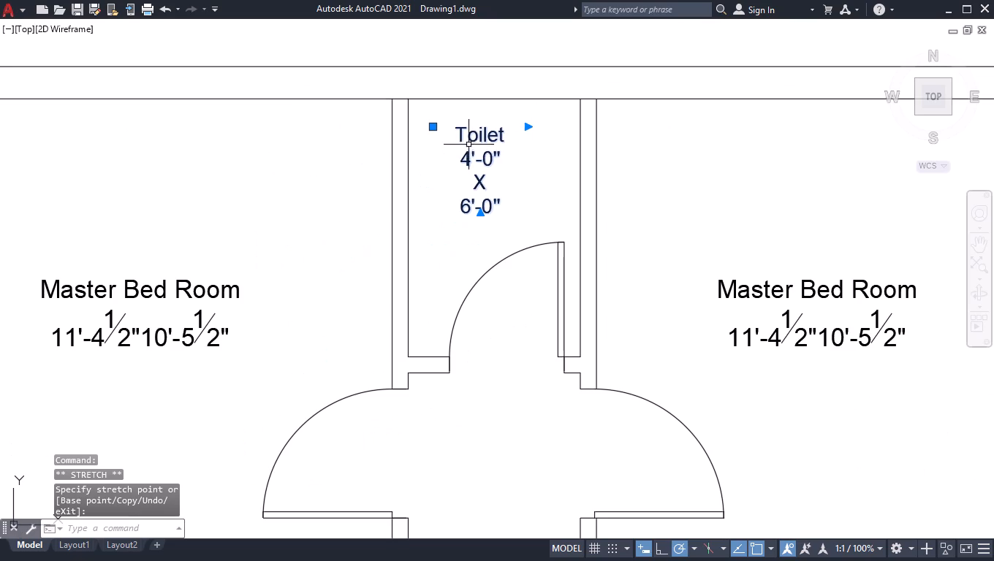
scroll(513, 128, up, 2)
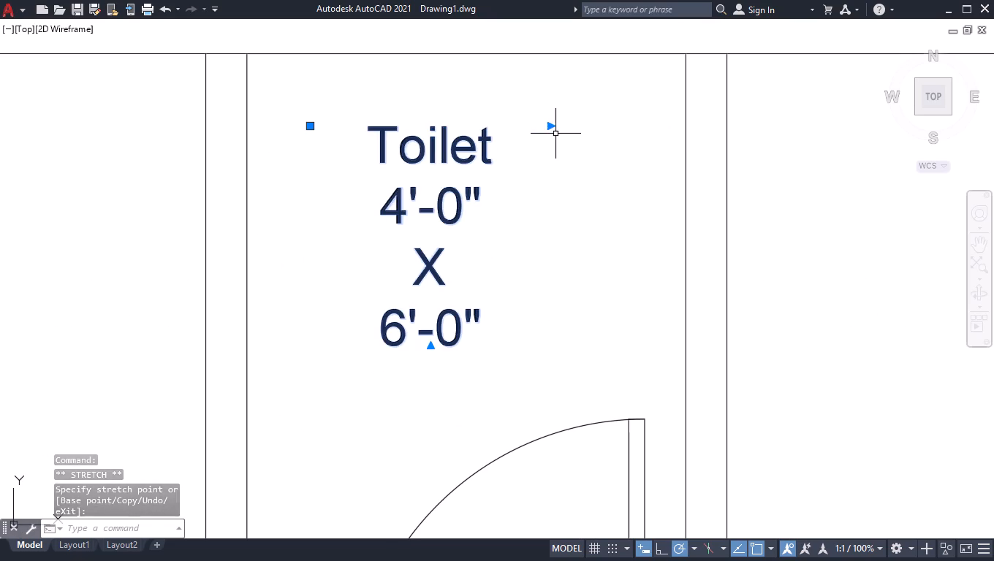
Narrow the Toilet label's text frame by about another 5 1/4" from its right edge and deselect it.
click(550, 126)
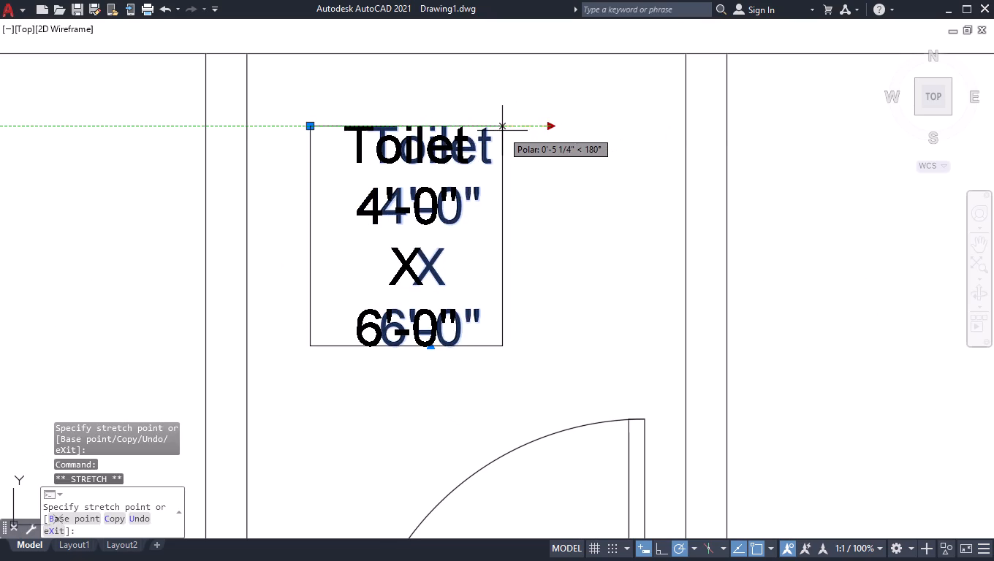
click(502, 131)
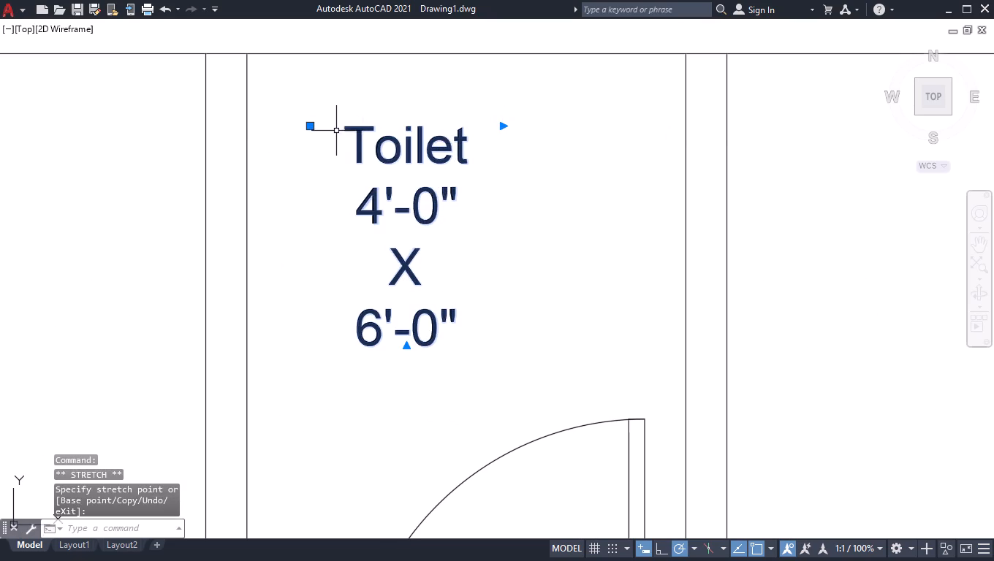
shift+drag(566, 137, 552, 150)
shift+click(419, 185)
Shorten the label's first line to "Bed Room" in the bedroom to the right of the Toilet.
scroll(477, 194, down, 4)
scroll(657, 321, up, 1)
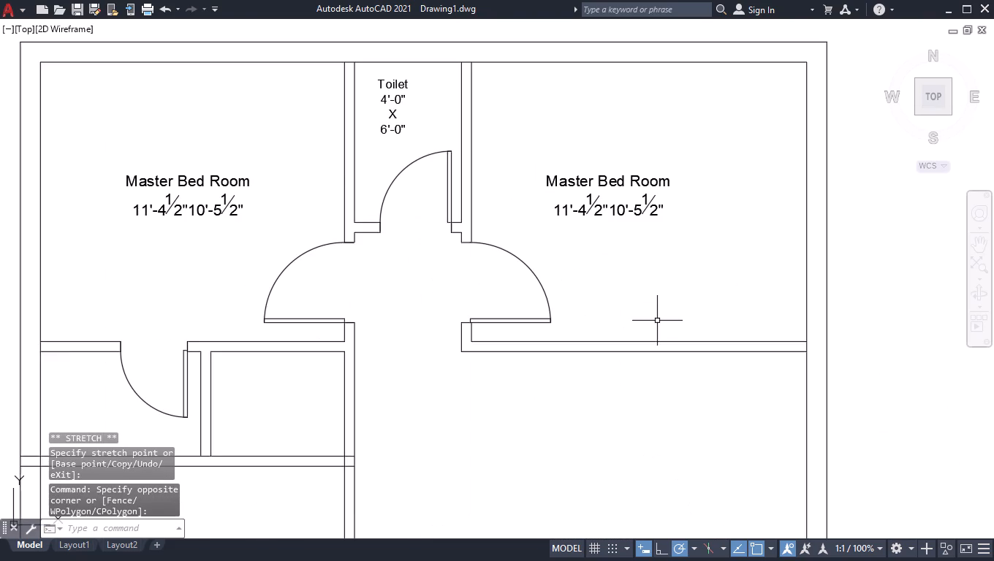
scroll(657, 321, up, 1)
scroll(587, 75, up, 2)
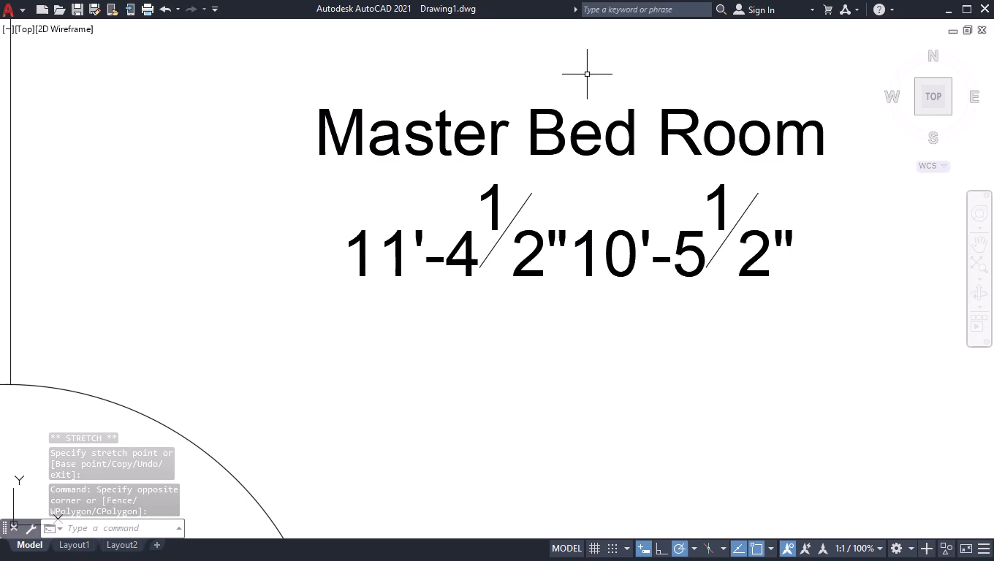
double_click(583, 126)
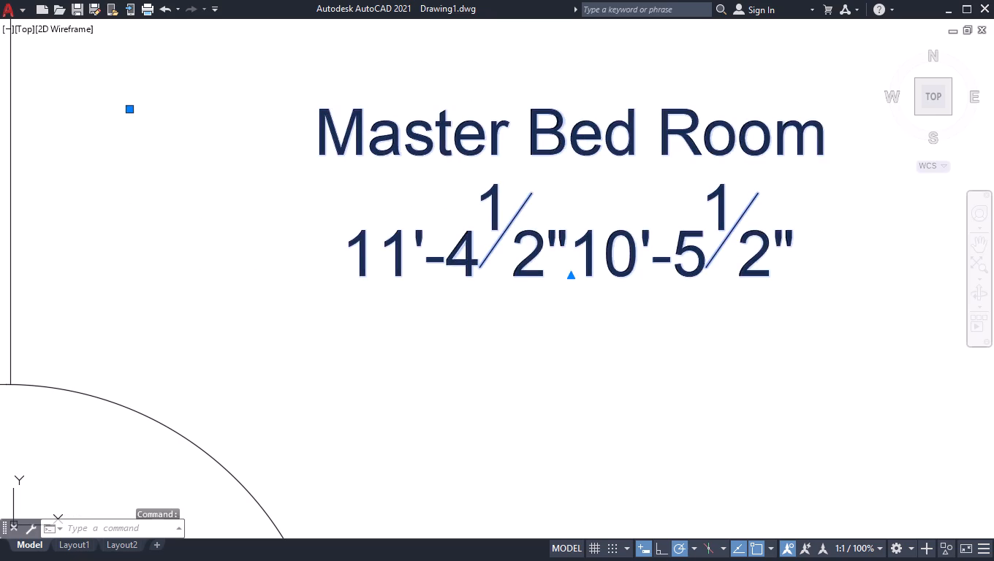
drag(504, 135, 181, 126)
key(BackSpace)
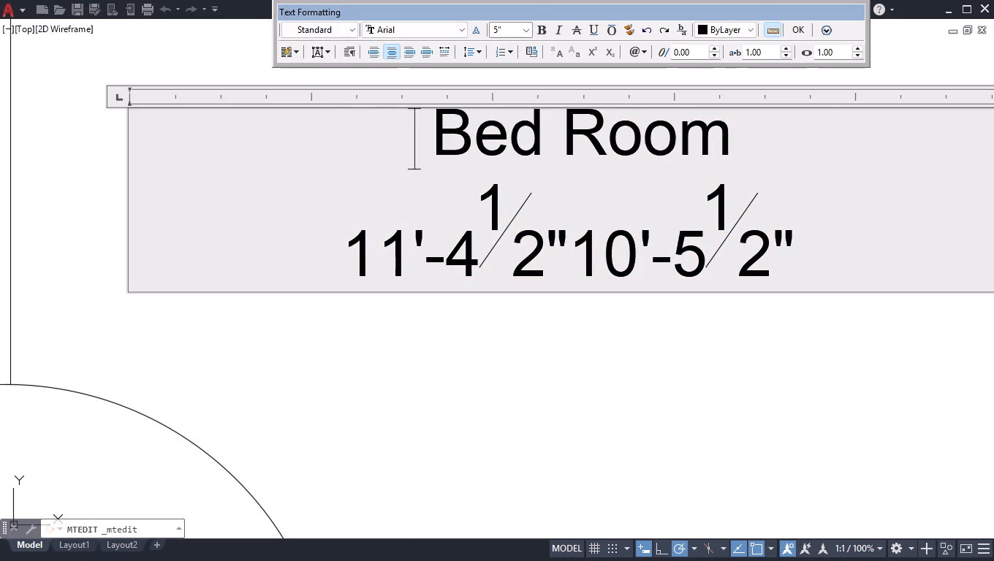
key(Right)
key(BackSpace)
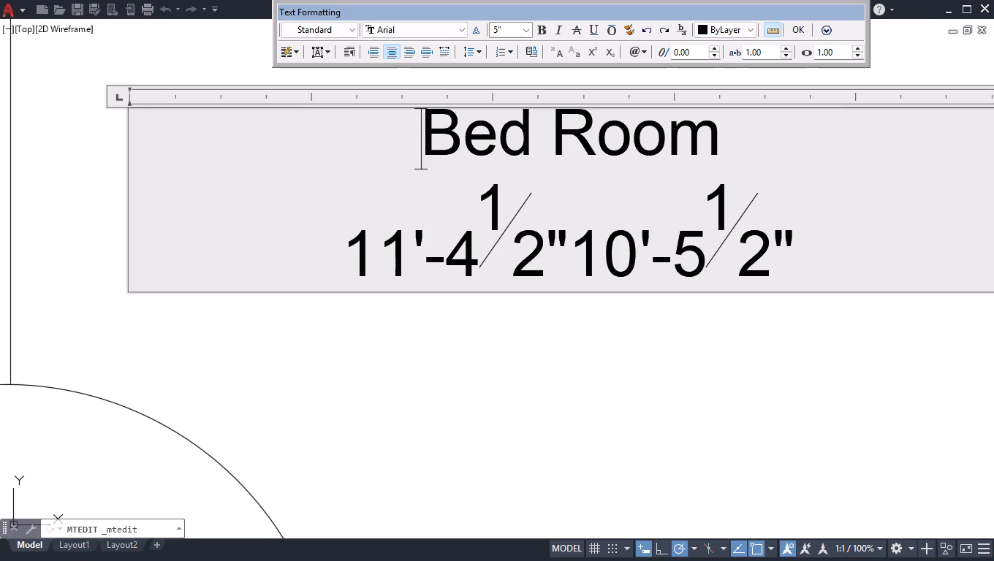
Insert a spaced X between the Bed Room label's dimensions, set the first one to 12'-6 1/2", and finish the label.
click(570, 256)
key(space)
text(X)
key(space)
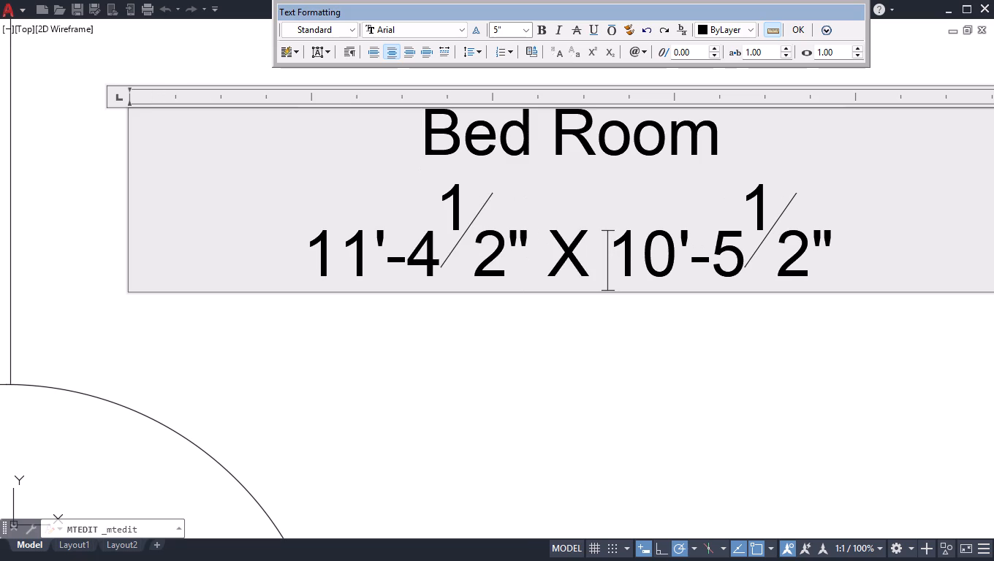
click(443, 251)
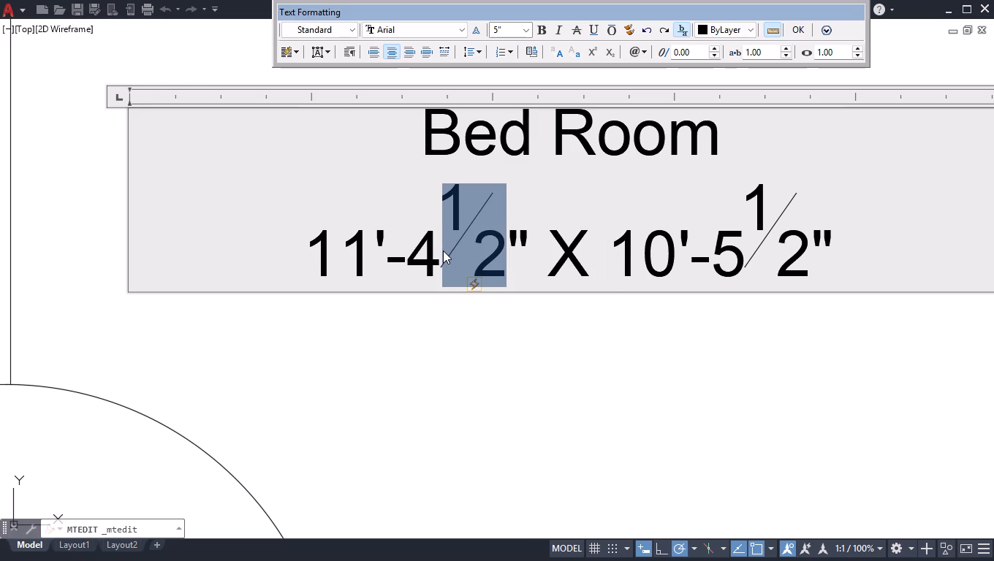
click(395, 263)
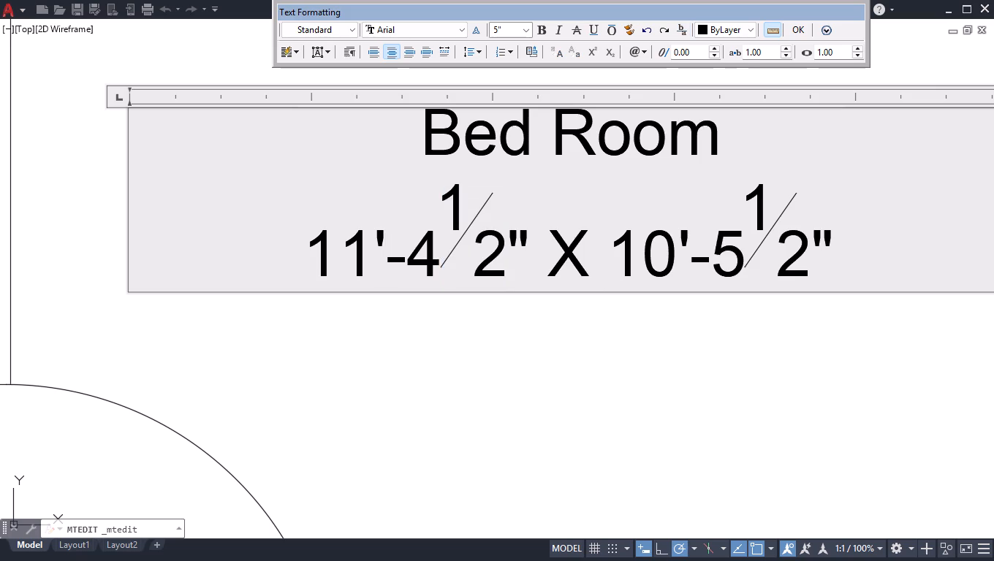
click(431, 257)
key(BackSpace)
key(BackSpace)
key(BackSpace)
key(BackSpace)
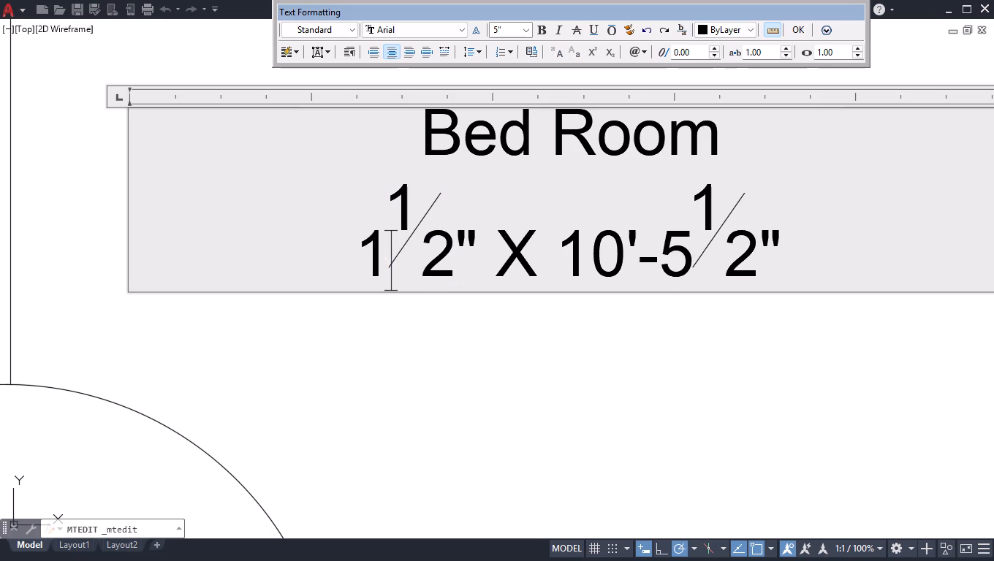
key(BackSpace)
text(12'-6)
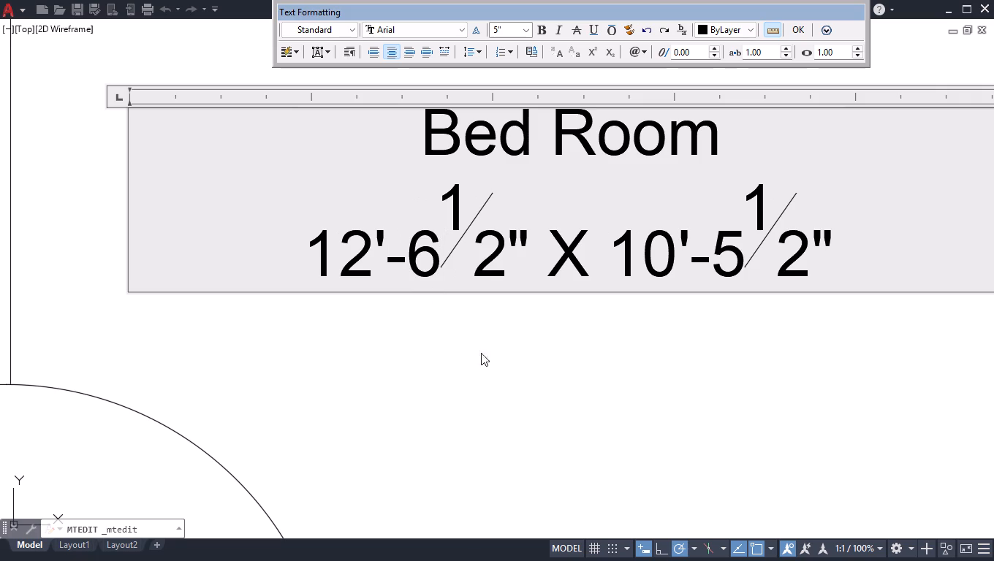
click(474, 332)
Replace the first line of the label in the large central room with "Hall".
scroll(480, 352, down, 3)
scroll(668, 266, down, 1)
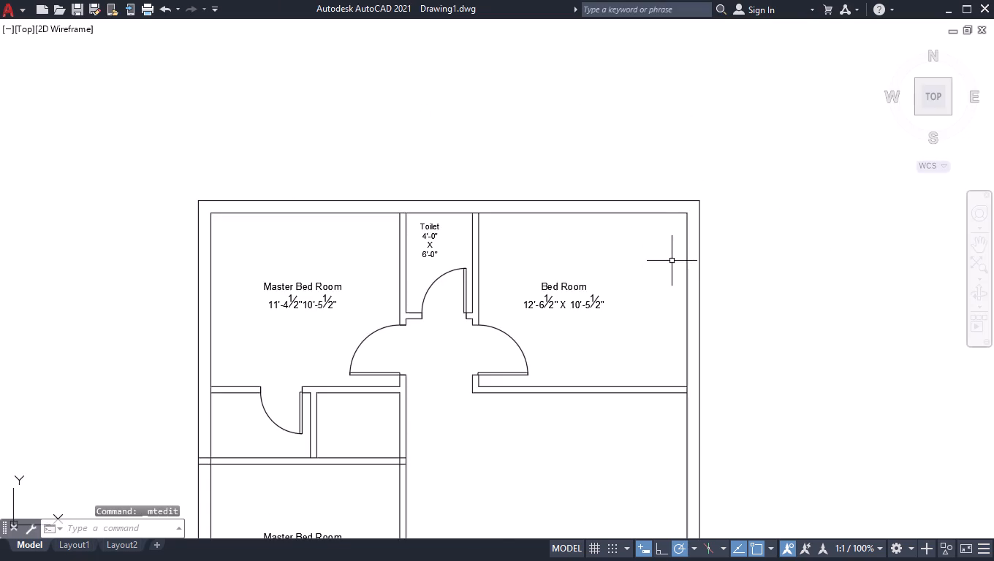
scroll(673, 258, down, 2)
scroll(637, 402, up, 2)
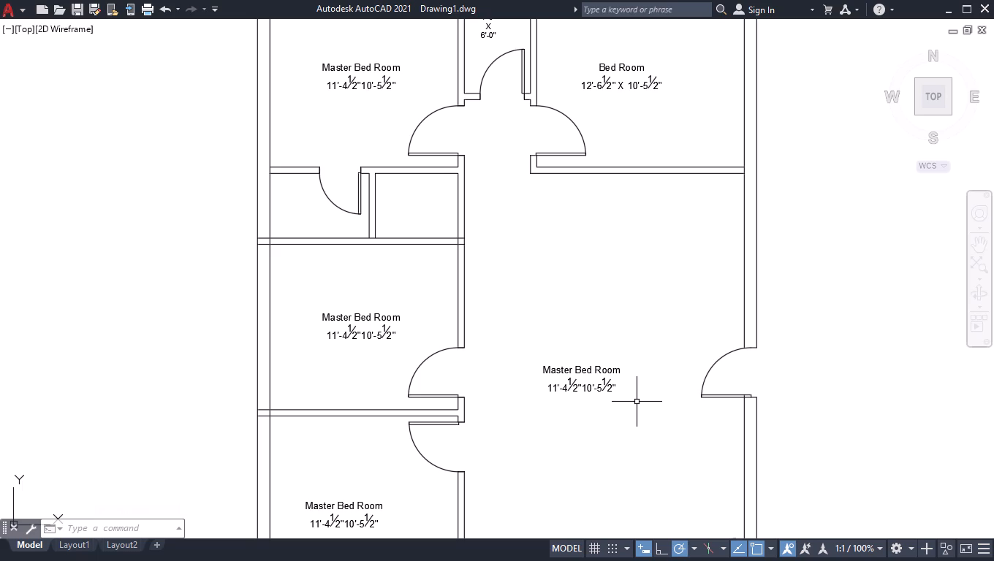
scroll(639, 251, down, 1)
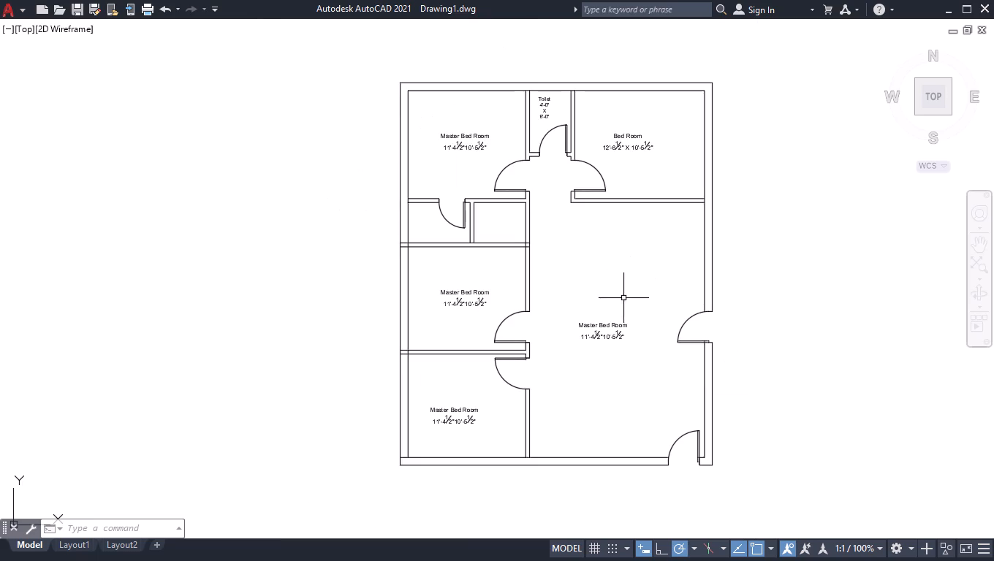
scroll(623, 326, up, 3)
scroll(613, 395, up, 1)
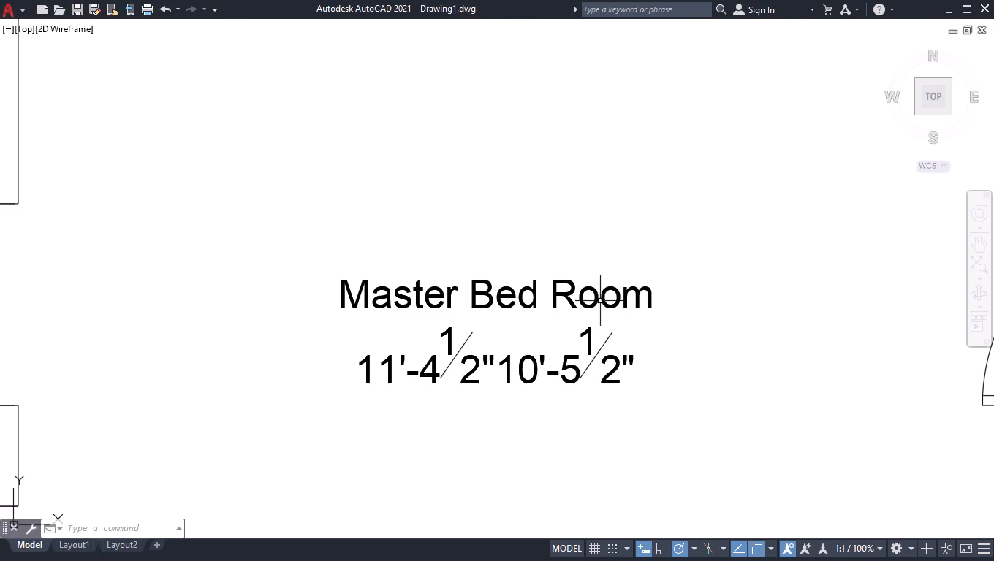
scroll(600, 304, up, 2)
scroll(588, 301, down, 1)
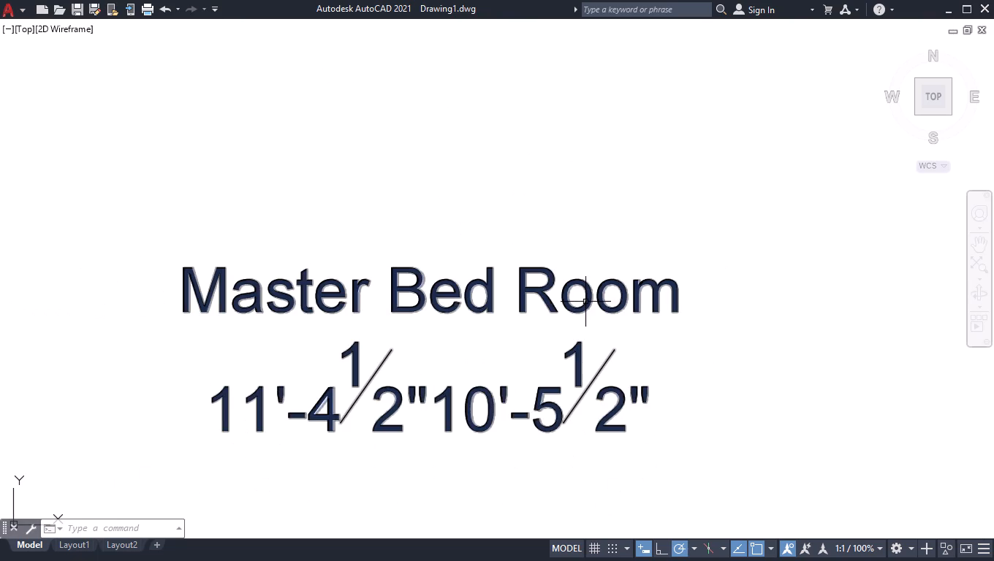
double_click(585, 302)
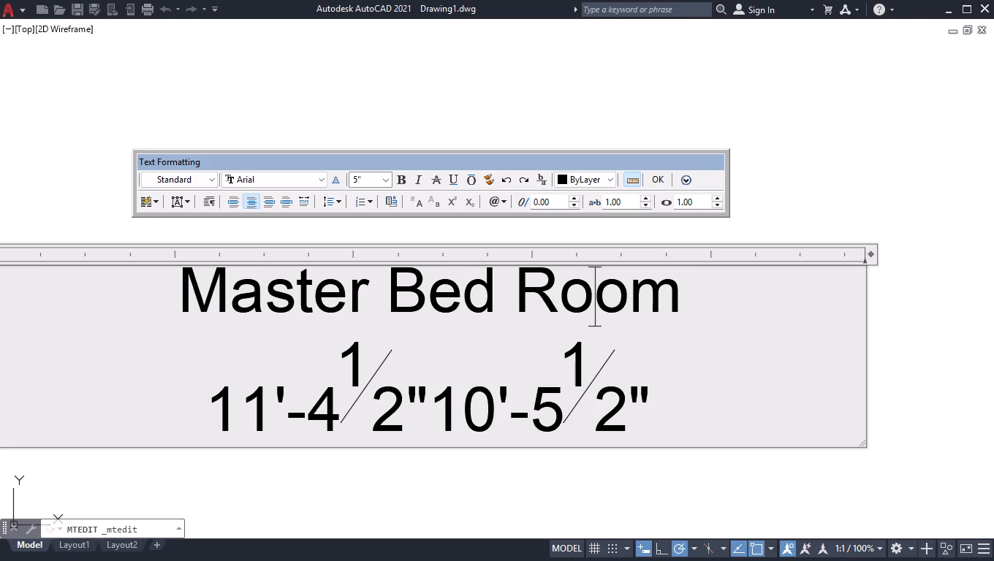
click(694, 304)
key(BackSpace)
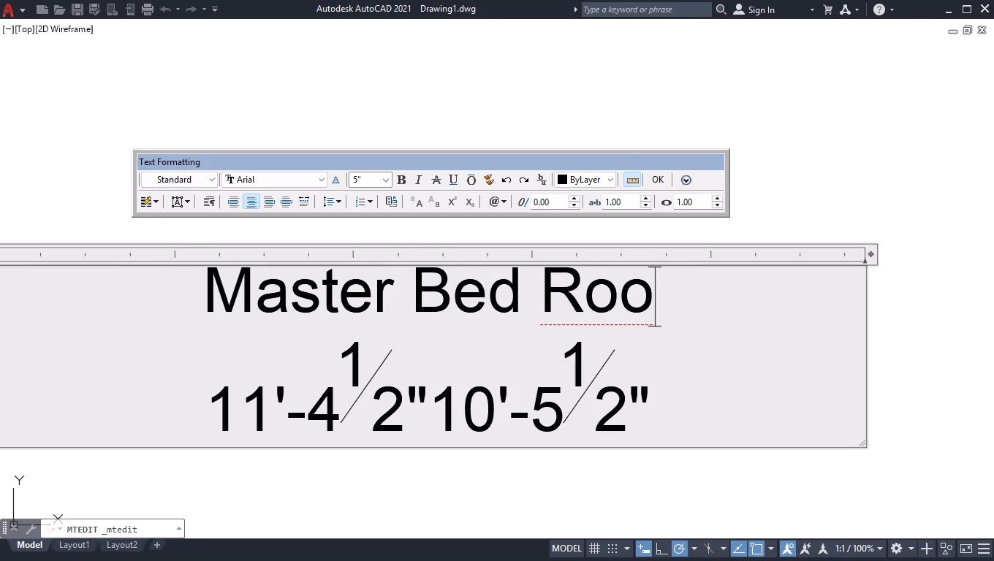
key(BackSpace)
key(BackSpace)
key(BackSpace)
key(BackSpace)
key(BackSpace)
key(BackSpace)
key(BackSpace)
key(BackSpace)
key(BackSpace)
key(BackSpace)
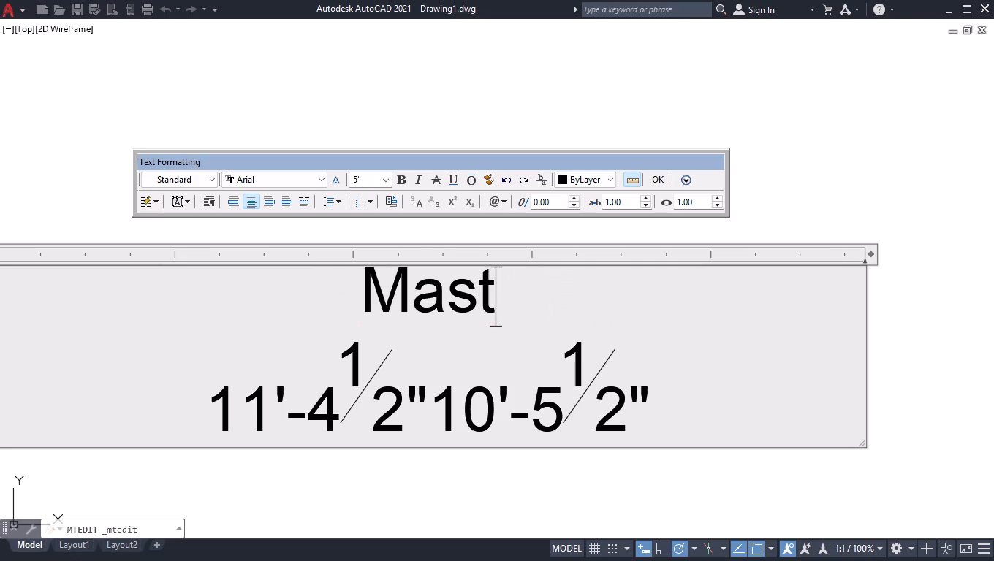
key(BackSpace)
key(BackSpace)
key(BackSpace)
key(BackSpace)
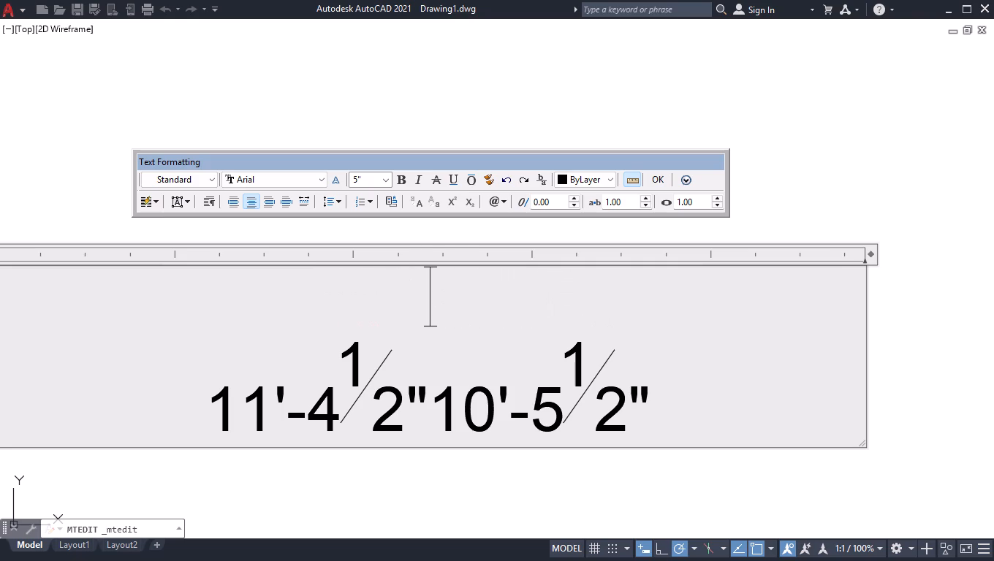
key(h)
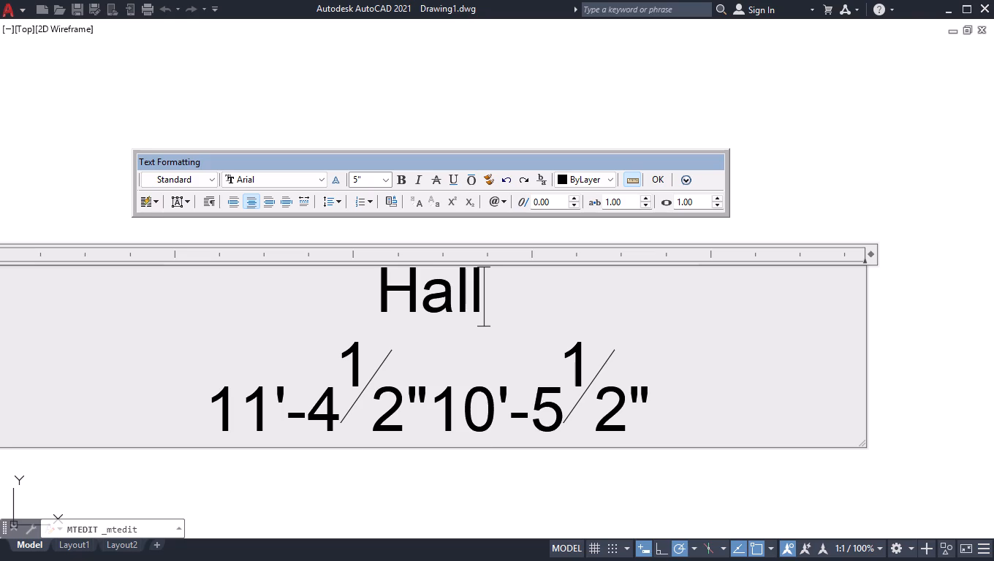
Replace the Hall label's dimension line with 16'-11" X 24'-8 1/2", keeping the existing last fraction, and finish the label.
click(558, 425)
key(BackSpace)
key(BackSpace)
key(BackSpace)
key(BackSpace)
key(BackSpace)
key(BackSpace)
key(BackSpace)
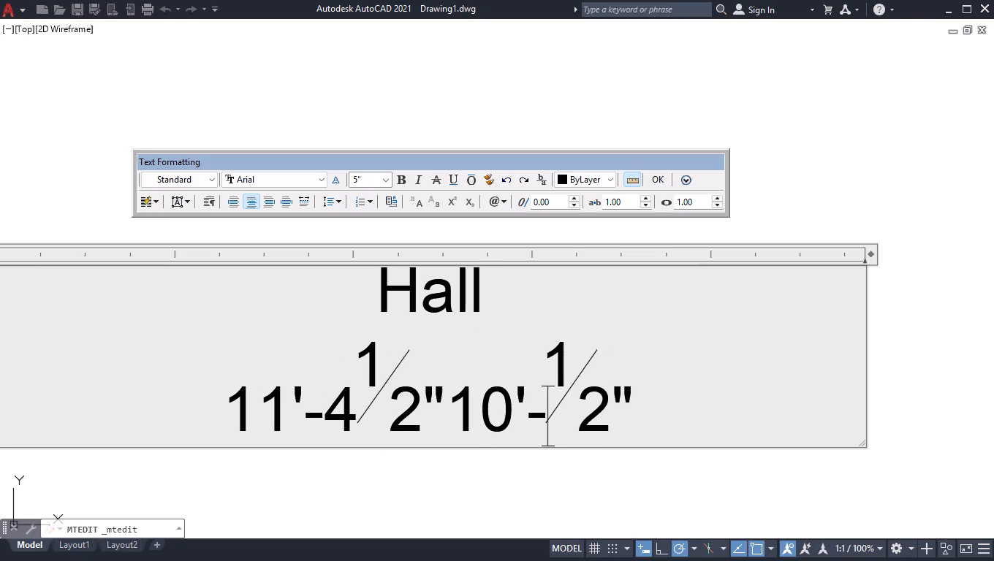
key(BackSpace)
key(BackSpace)
key(BackSpace)
key(BackSpace)
key(BackSpace)
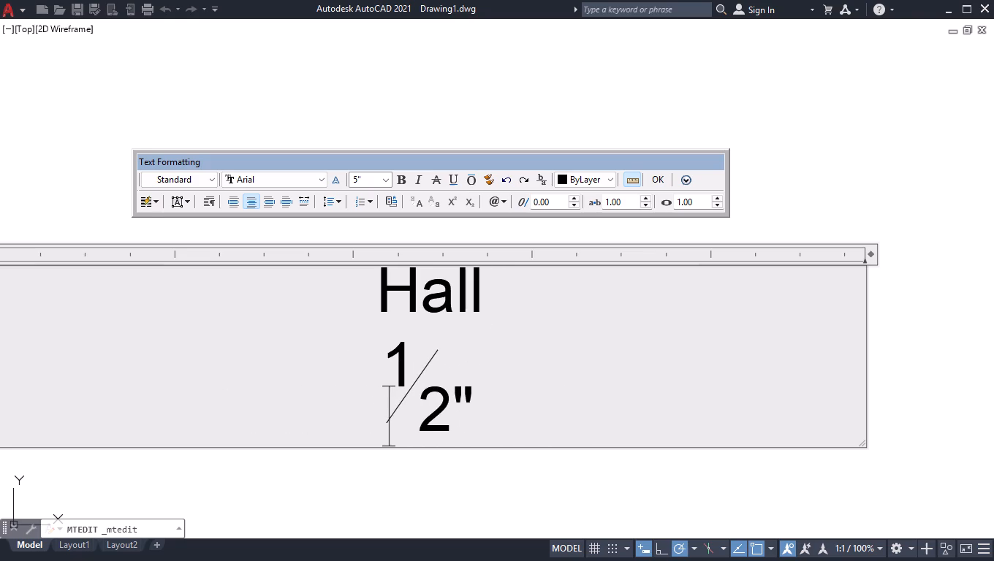
key(1)
text(6'-)
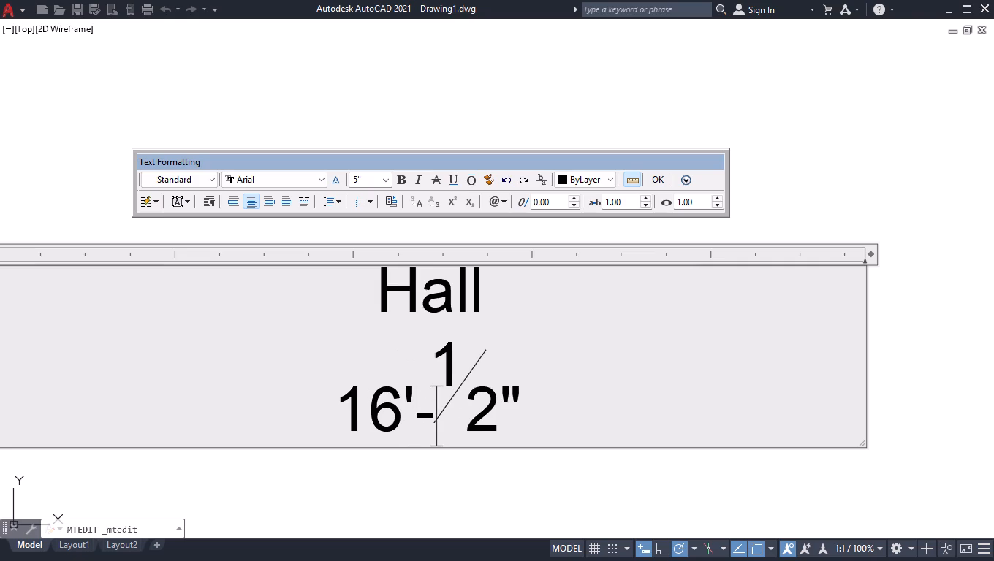
text(11)
text(")
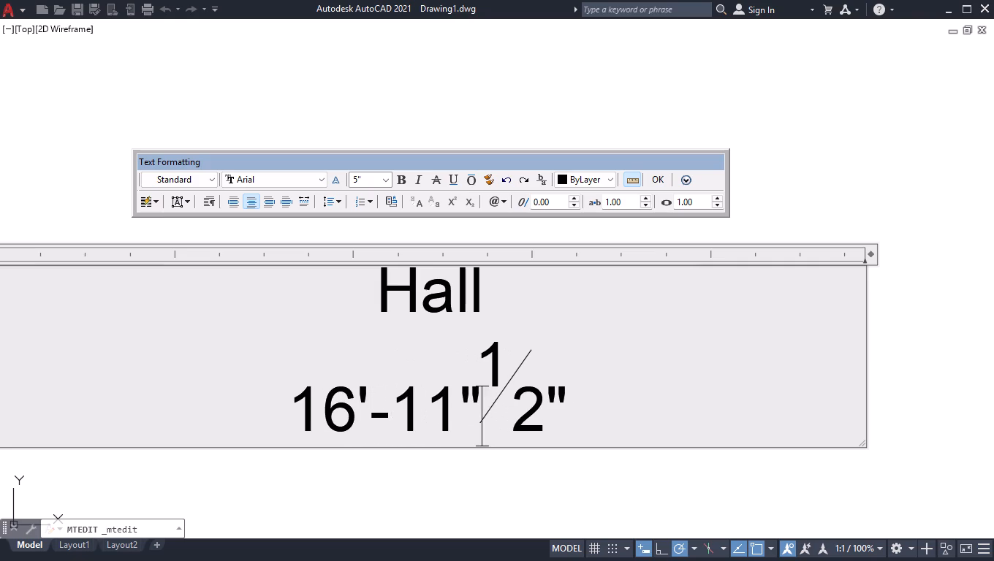
key(space)
text(X)
key(space)
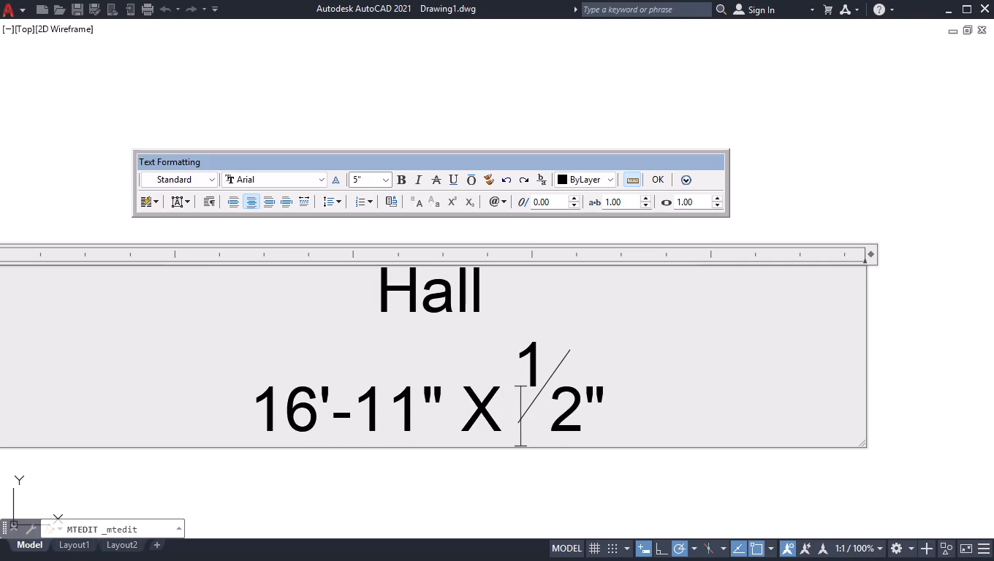
text(24)
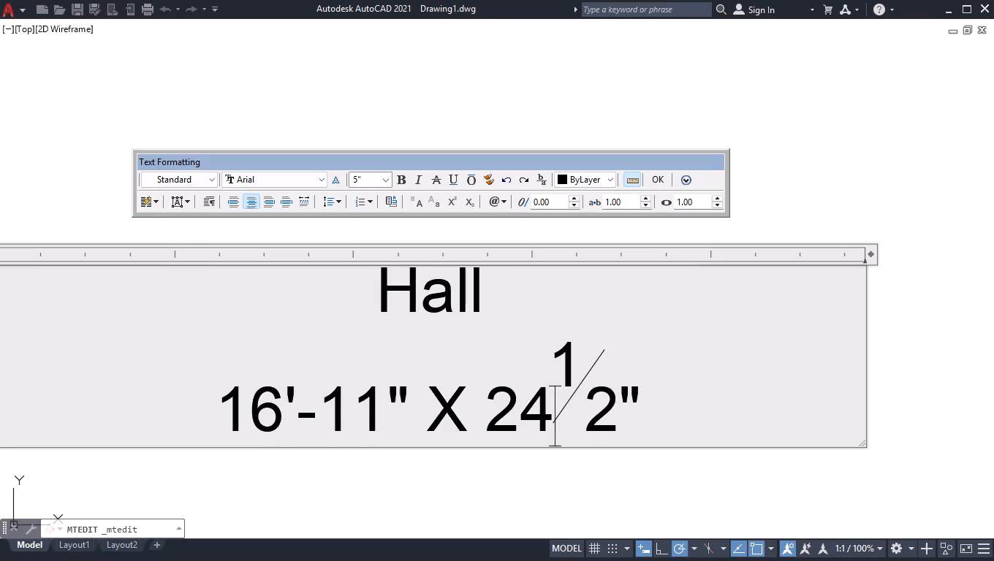
text('-)
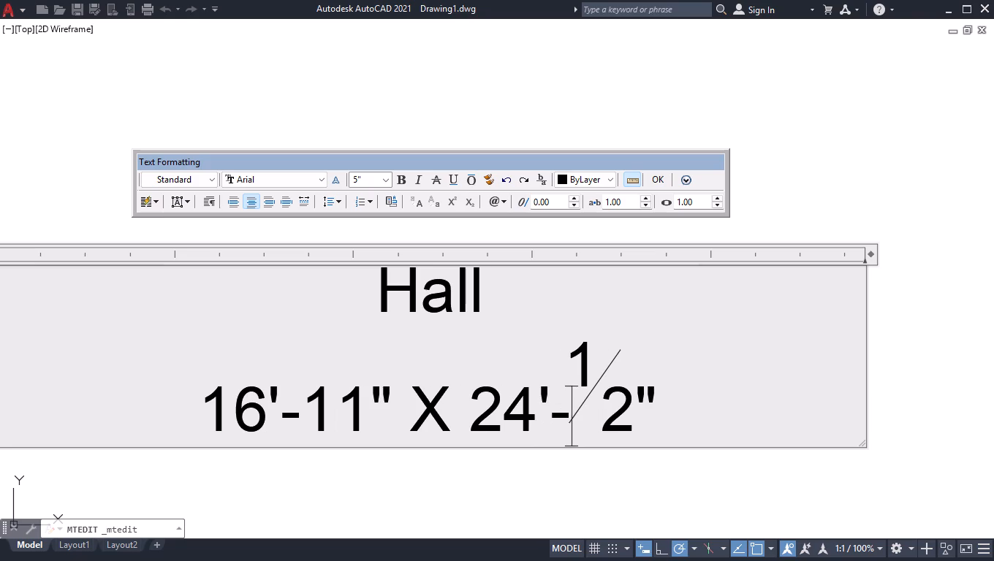
key(8)
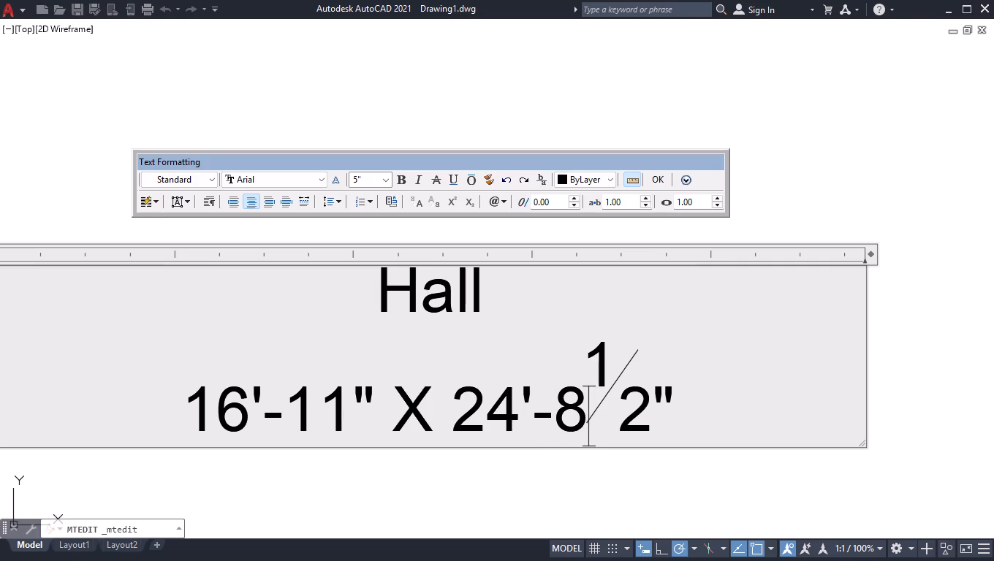
click(810, 191)
Shorten the label's first line to "Bed Room" in the room directly above the lowest Master Bed Room label.
scroll(832, 171, down, 5)
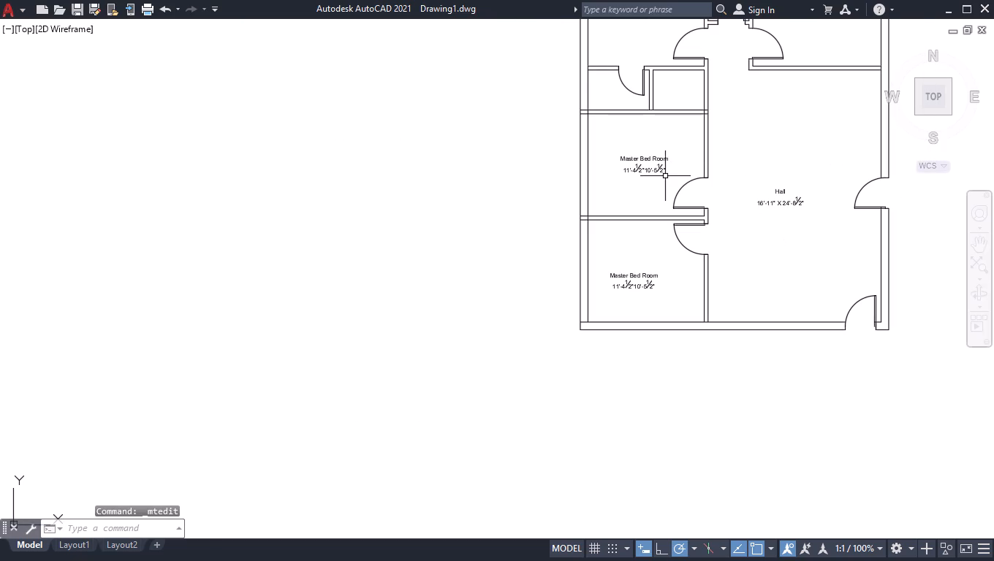
scroll(664, 177, up, 3)
scroll(607, 78, up, 1)
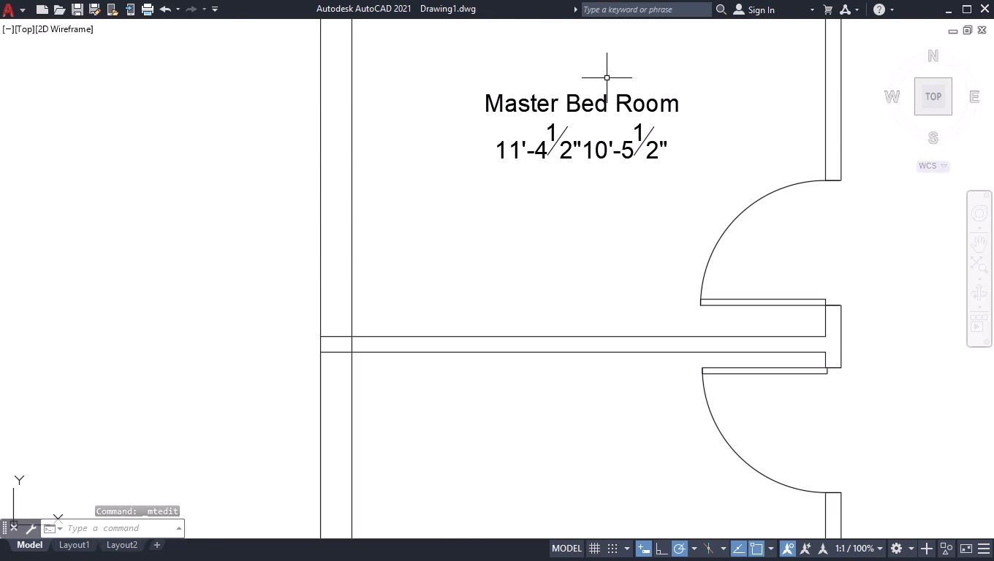
scroll(607, 78, up, 1)
double_click(509, 142)
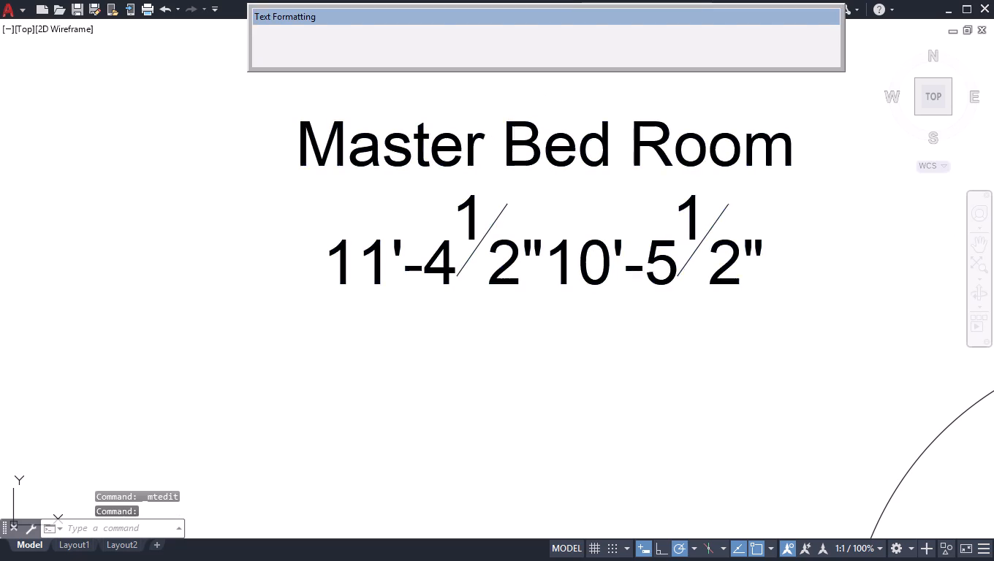
key(BackSpace)
key(BackSpace)
key(BackSpace)
key(BackSpace)
key(BackSpace)
key(BackSpace)
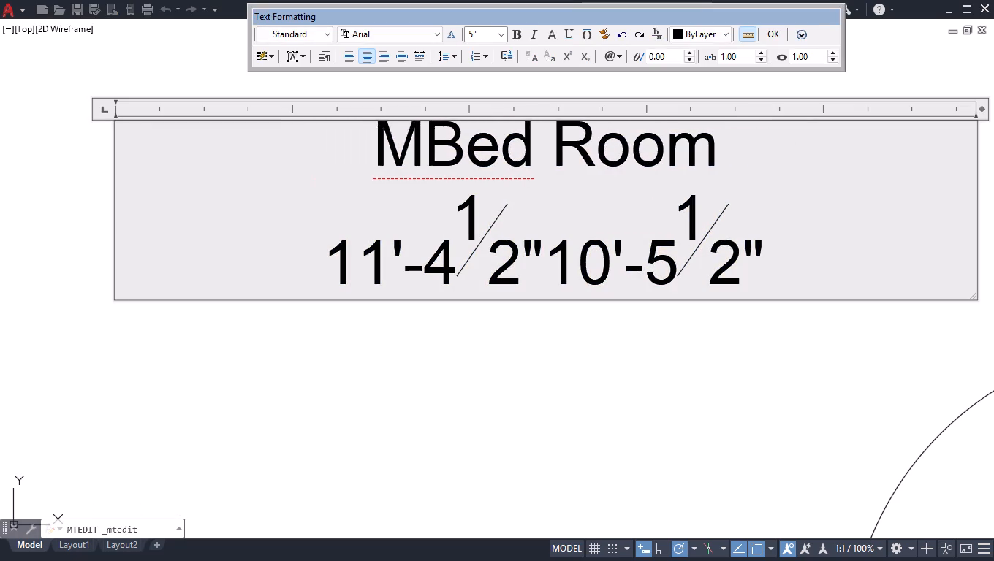
key(BackSpace)
key(BackSpace)
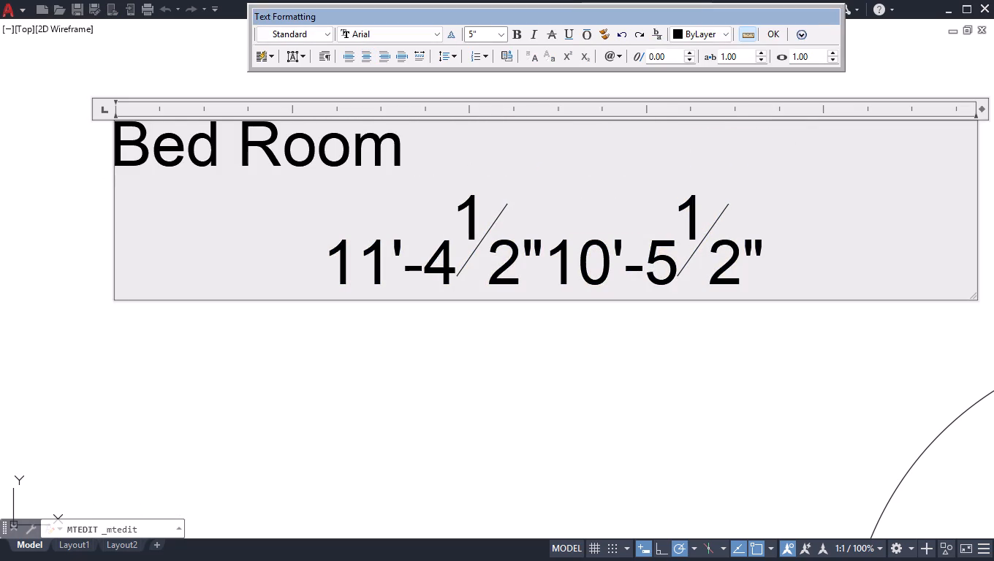
key(space)
Centre the label's "Bed Room" line above its dimensions.
click(487, 154)
drag(487, 154, 212, 143)
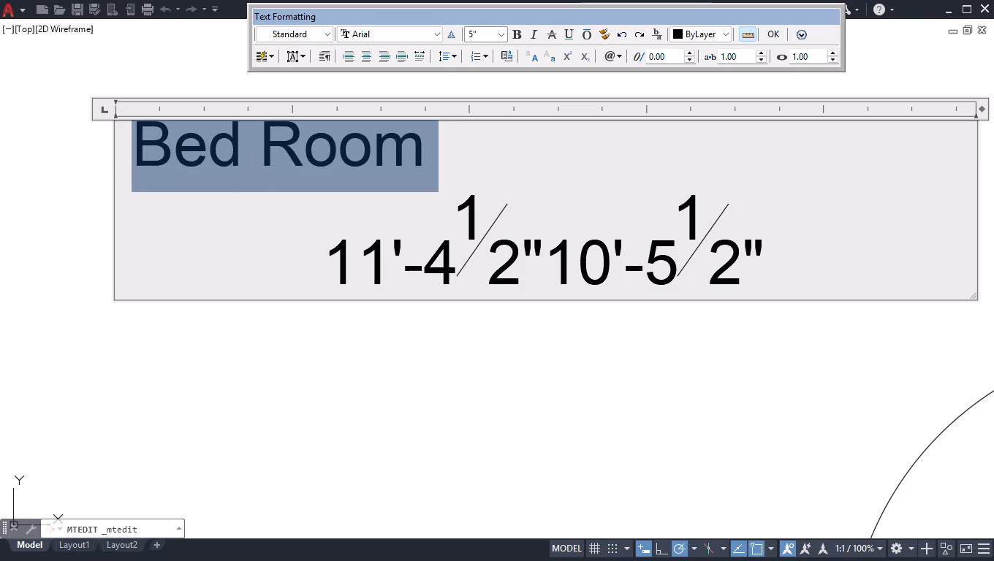
drag(212, 143, 183, 125)
click(367, 53)
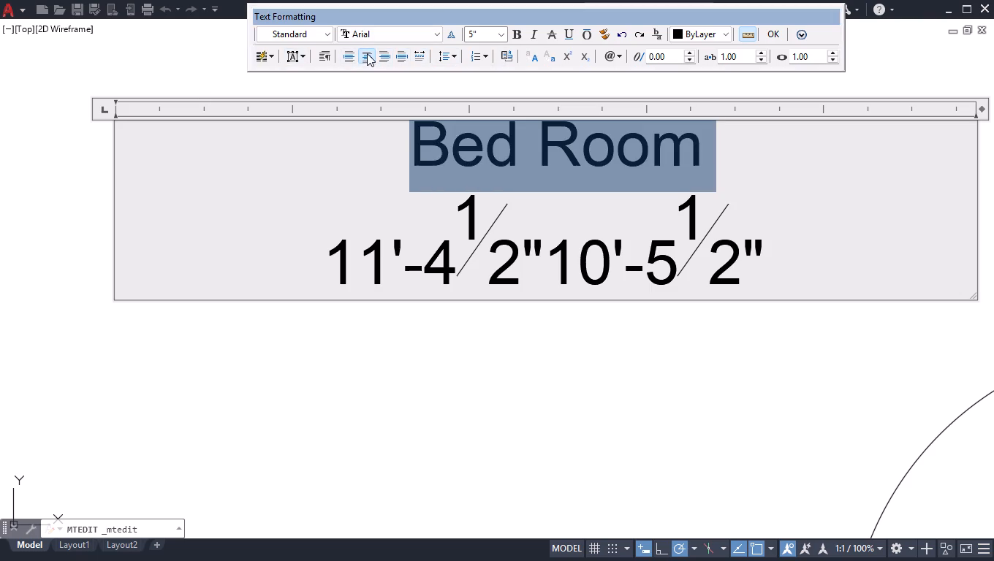
Set the second dimension in this Bed Room label to 10'-0" and finish the label.
click(791, 251)
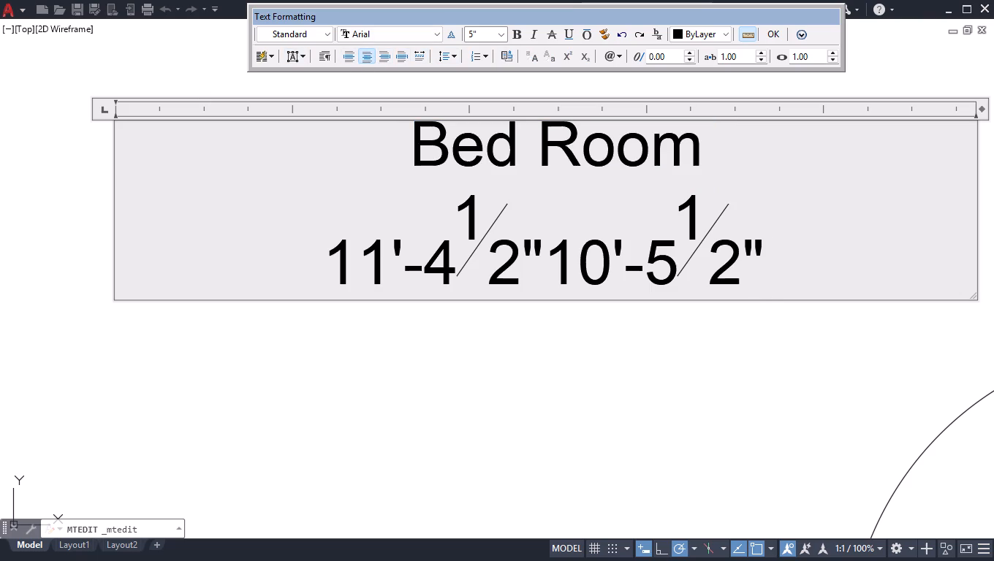
drag(764, 264, 633, 268)
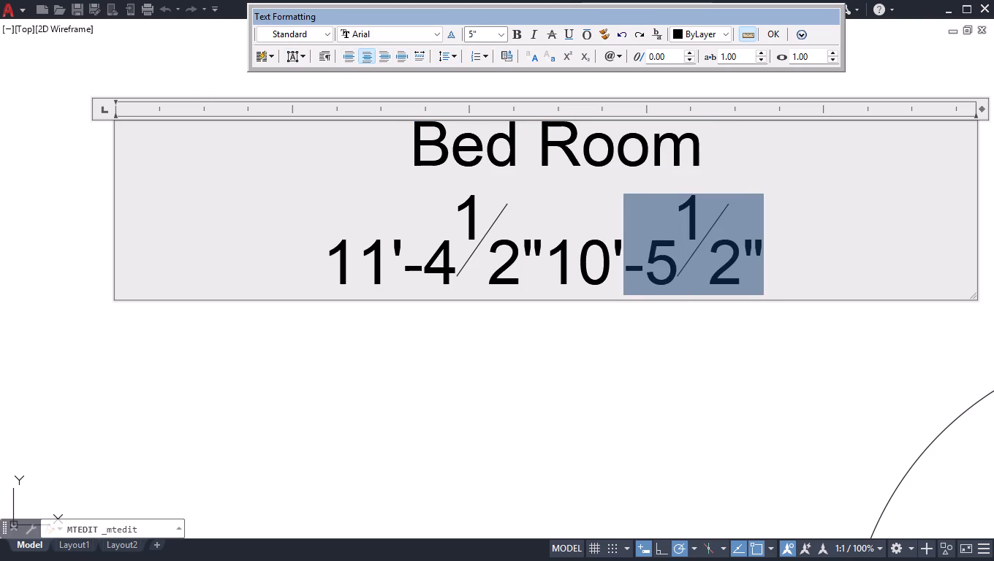
drag(633, 268, 638, 267)
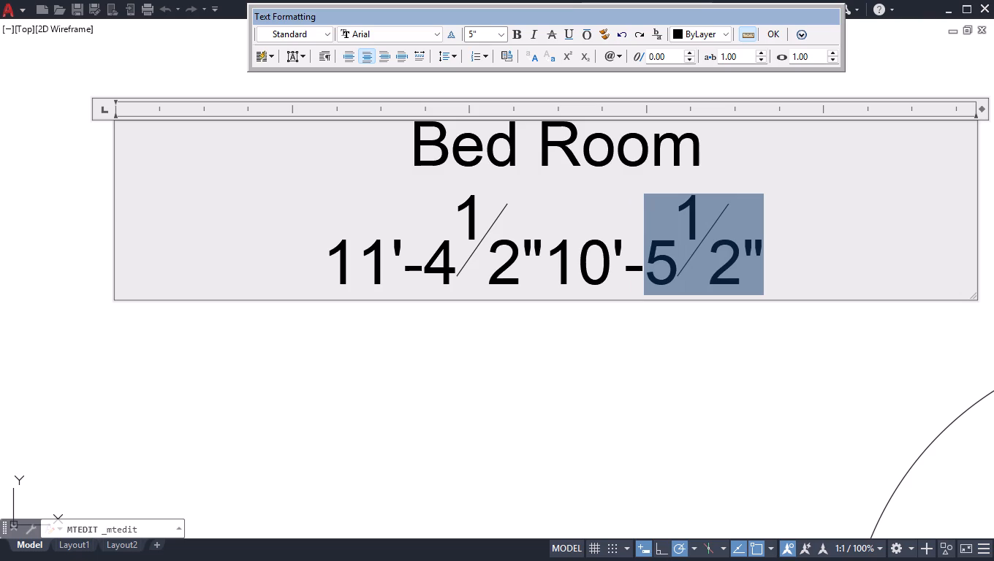
text(0")
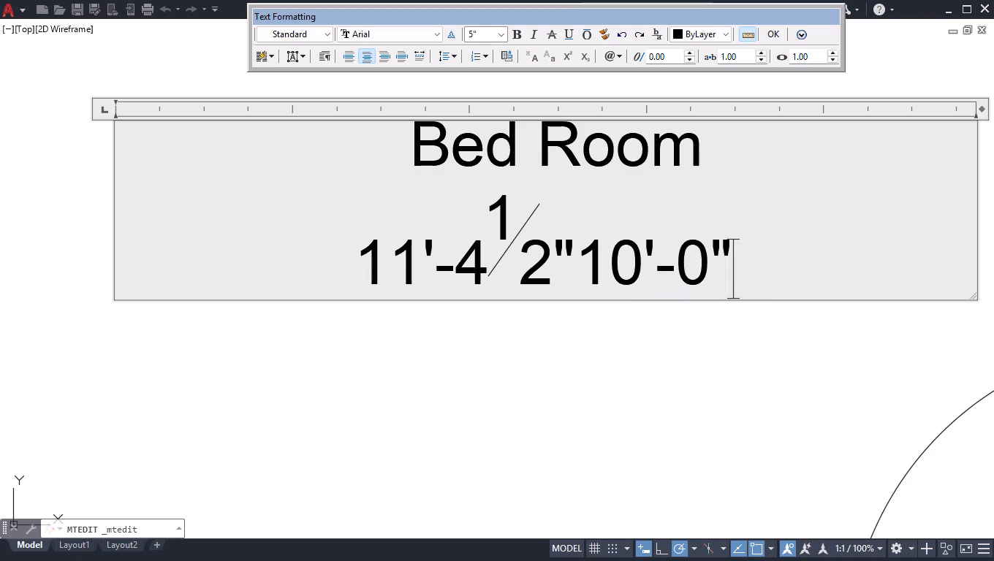
click(536, 330)
Replace the first line of the label in the room below this bedroom with "Kitchen", keeping it on its own line.
scroll(553, 309, down, 3)
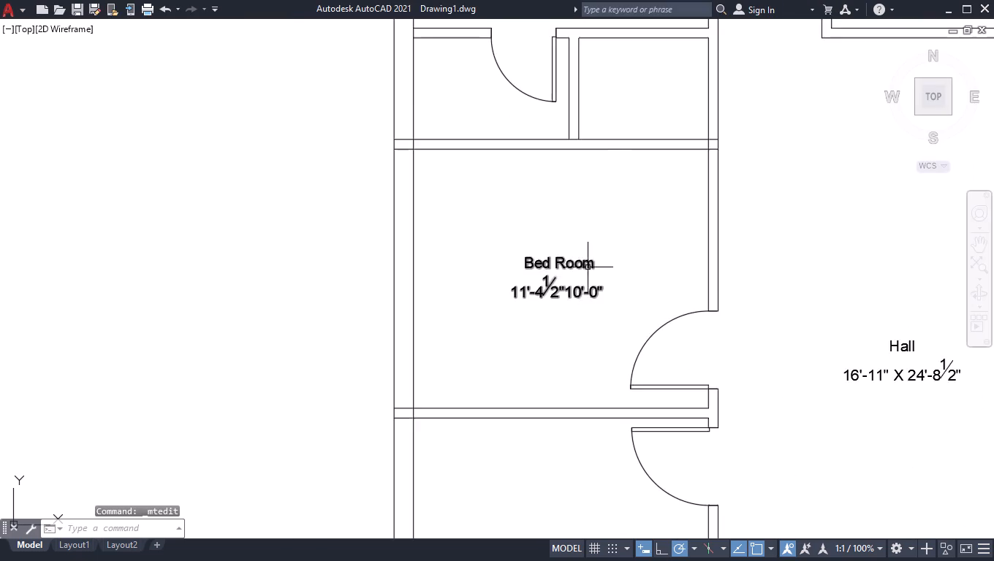
scroll(588, 265, down, 2)
scroll(593, 428, up, 3)
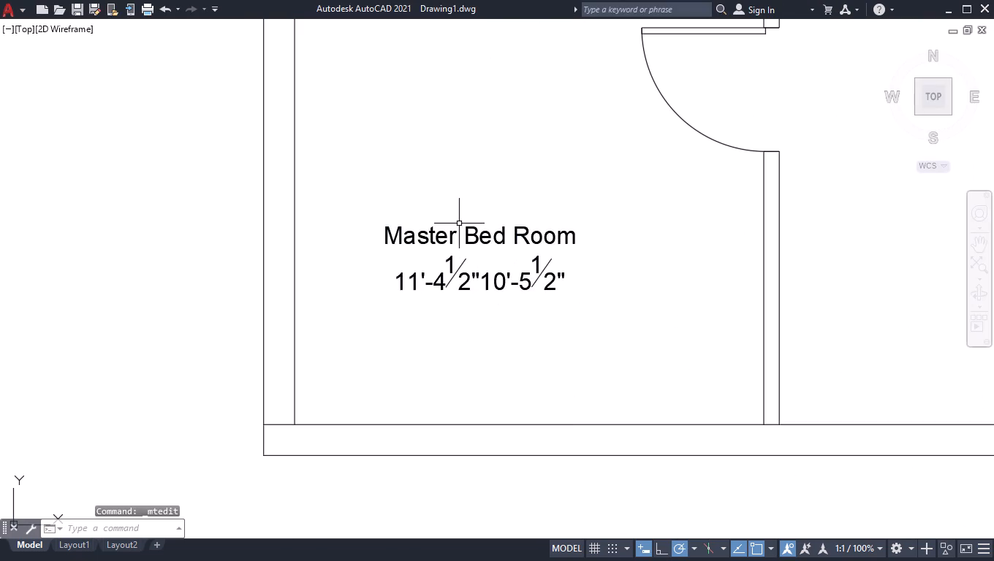
scroll(459, 224, up, 2)
double_click(444, 248)
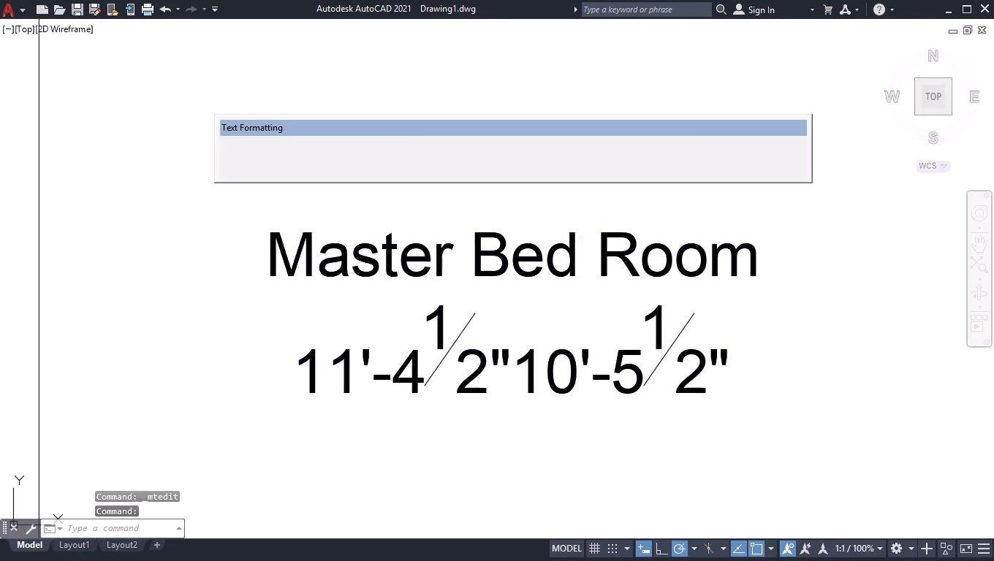
drag(769, 275, 197, 213)
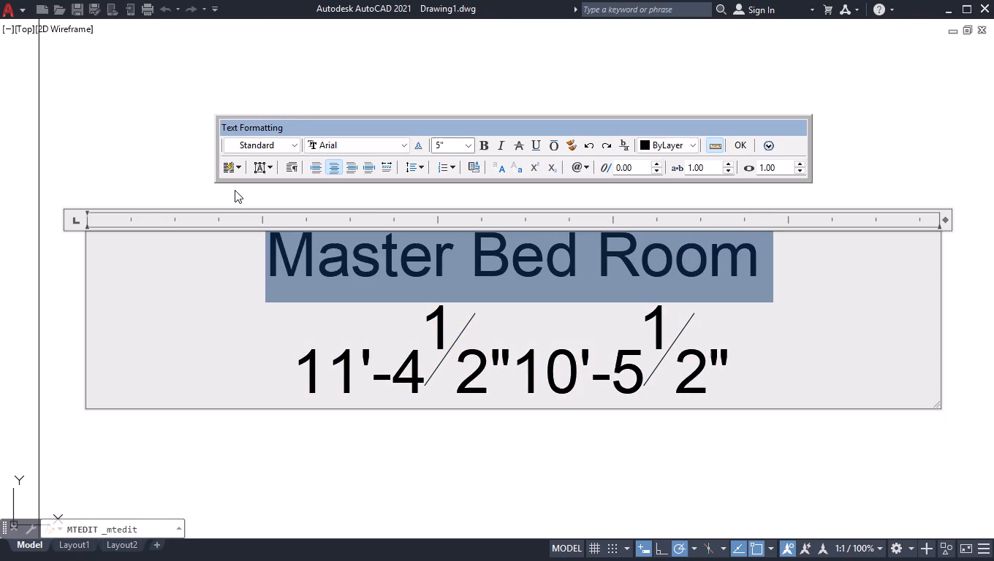
key(k)
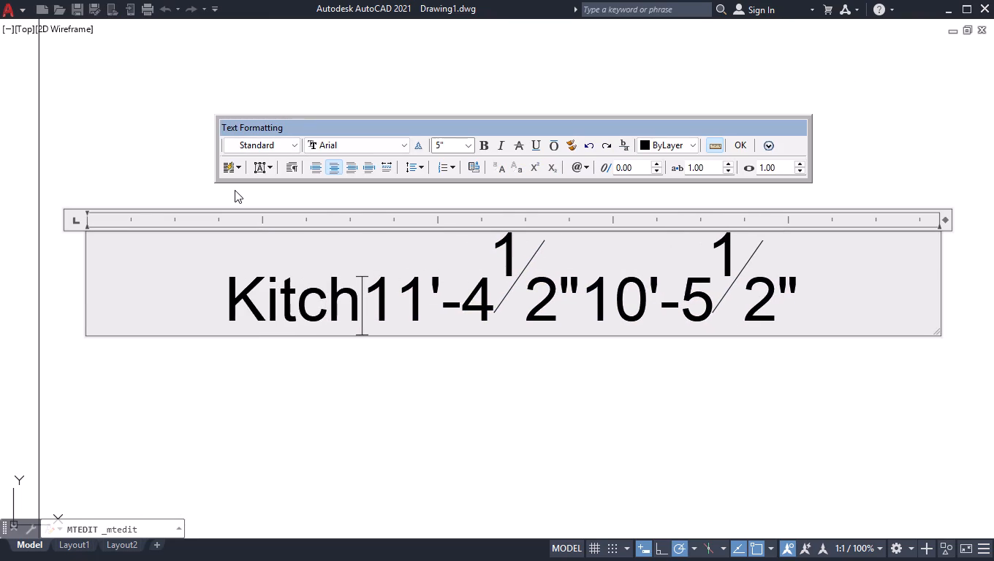
key(Return)
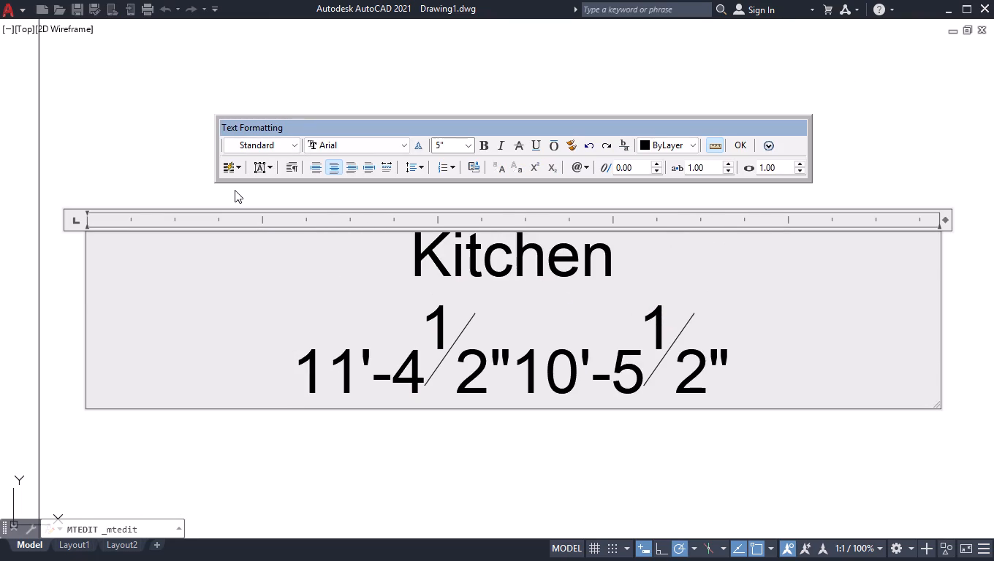
Set the Kitchen label's second dimension to 10'-0", insert a spaced X between its dimensions, and finish the label.
drag(809, 373, 781, 379)
drag(715, 366, 626, 363)
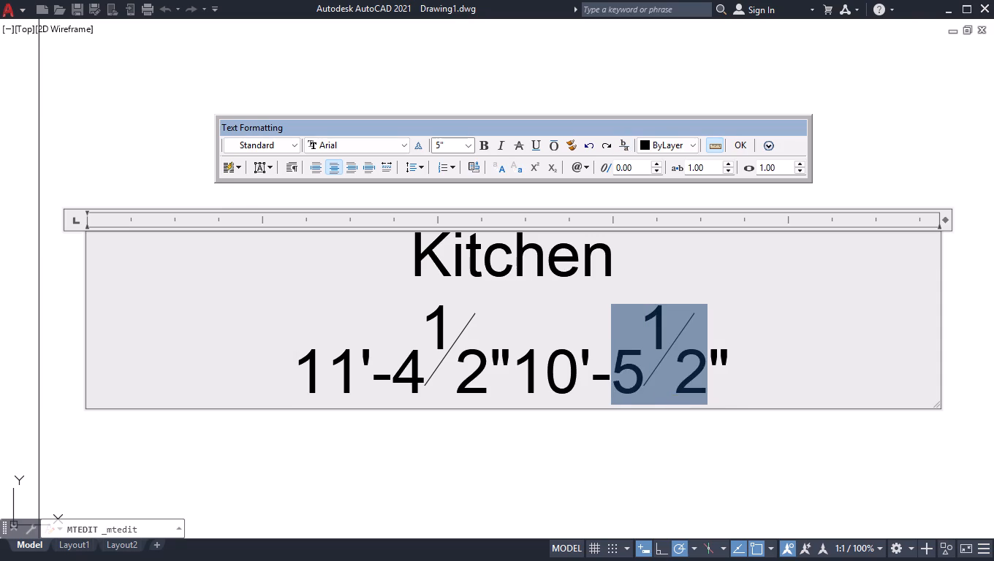
drag(626, 363, 623, 364)
key(0)
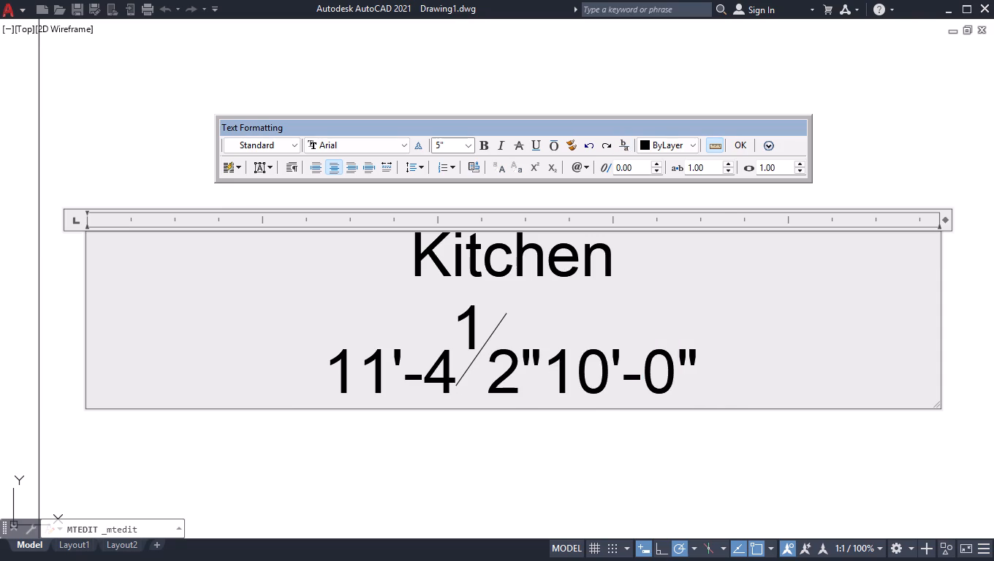
click(541, 368)
key(space)
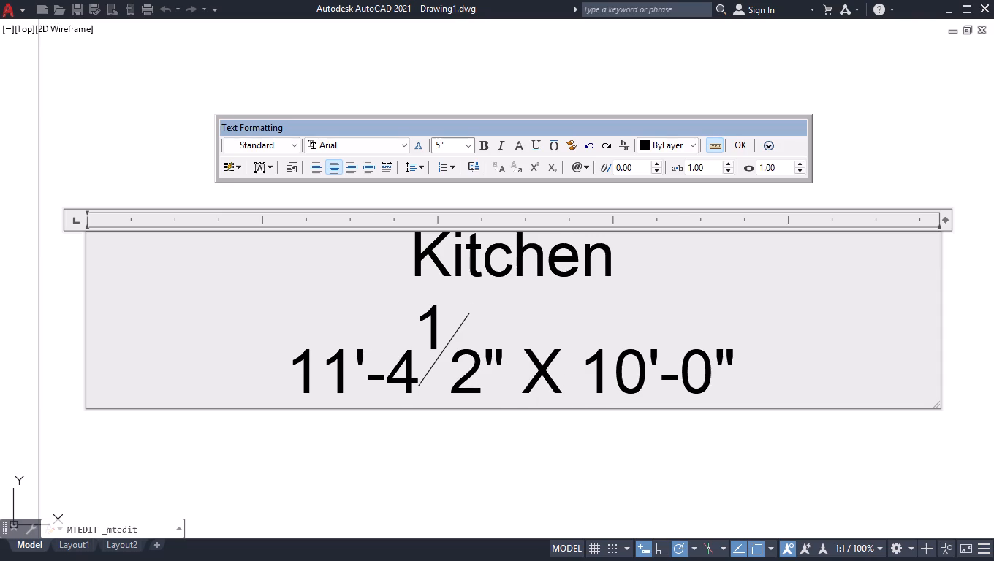
click(529, 443)
Insert a spaced X between the dimensions of the Bed Room label above the Kitchen and finish the label.
scroll(529, 443, down, 3)
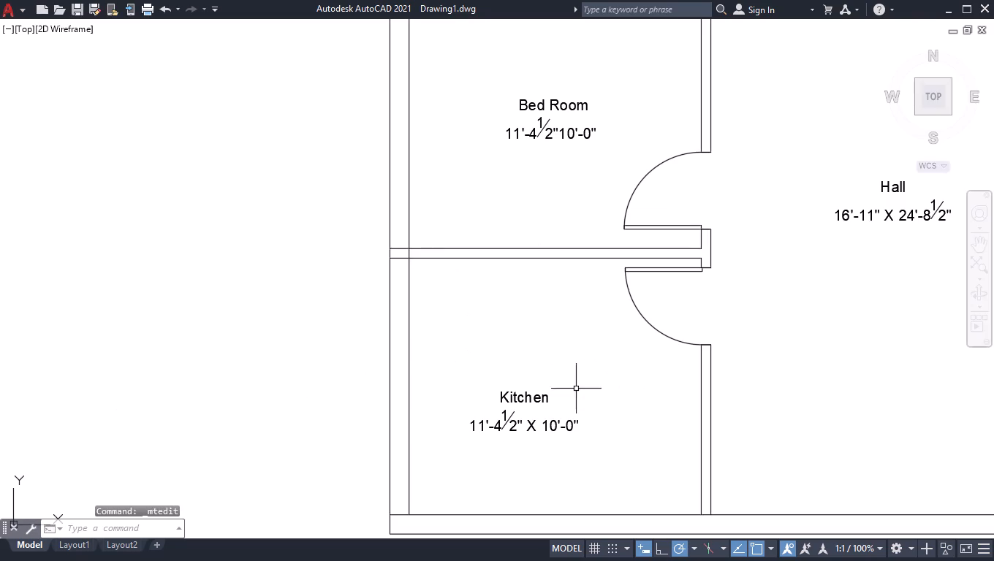
scroll(602, 123, up, 2)
scroll(512, 61, up, 1)
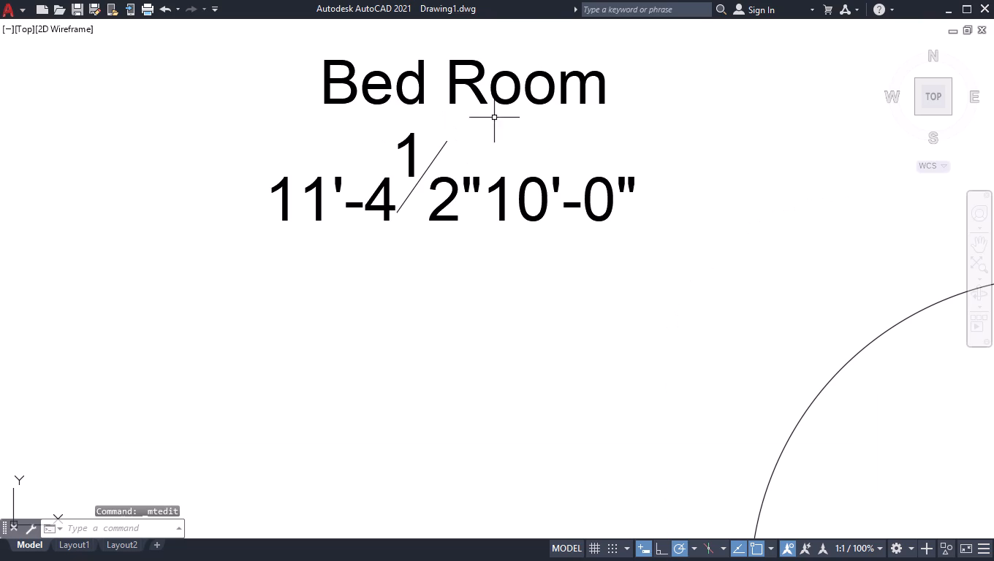
scroll(433, 36, up, 1)
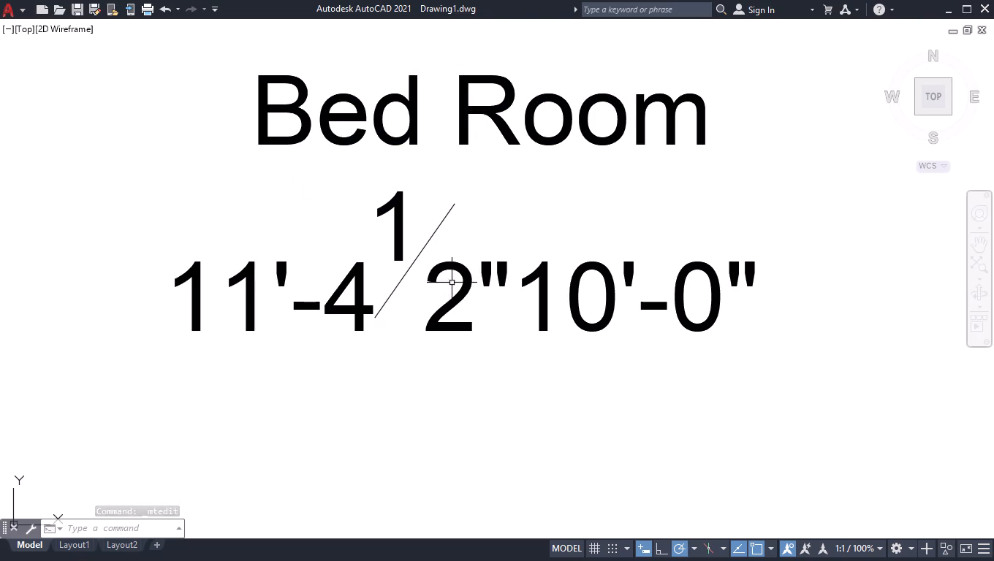
double_click(455, 267)
click(520, 294)
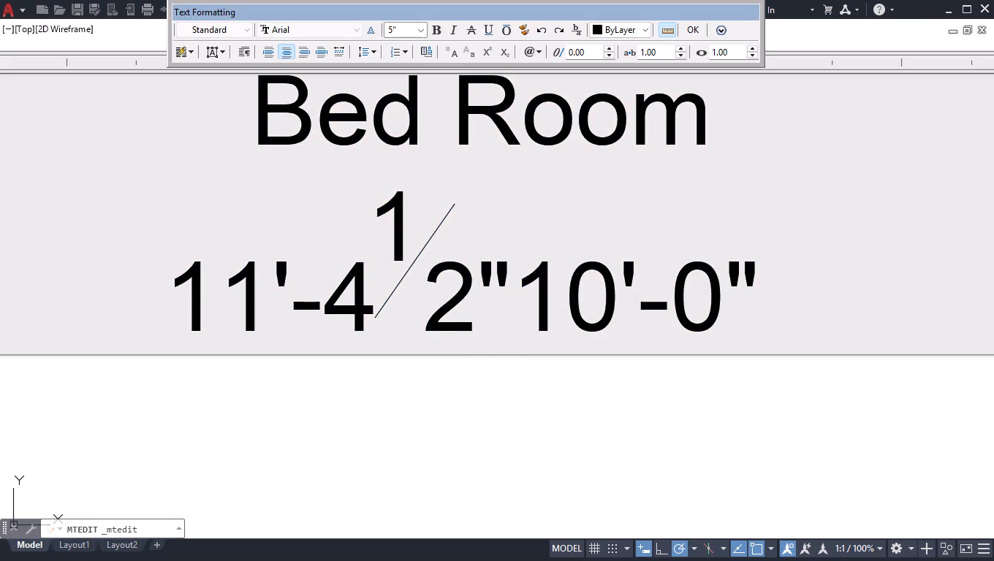
key(space)
text(X)
key(space)
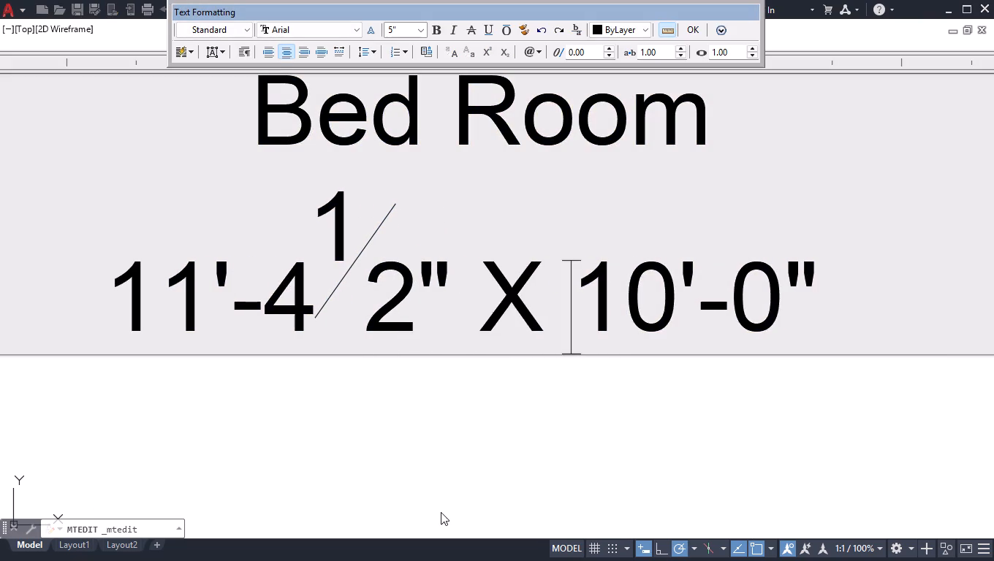
click(441, 512)
Insert a spaced X between the dimensions of the Master Bed Room label and finish the label.
scroll(603, 239, down, 3)
scroll(630, 178, down, 3)
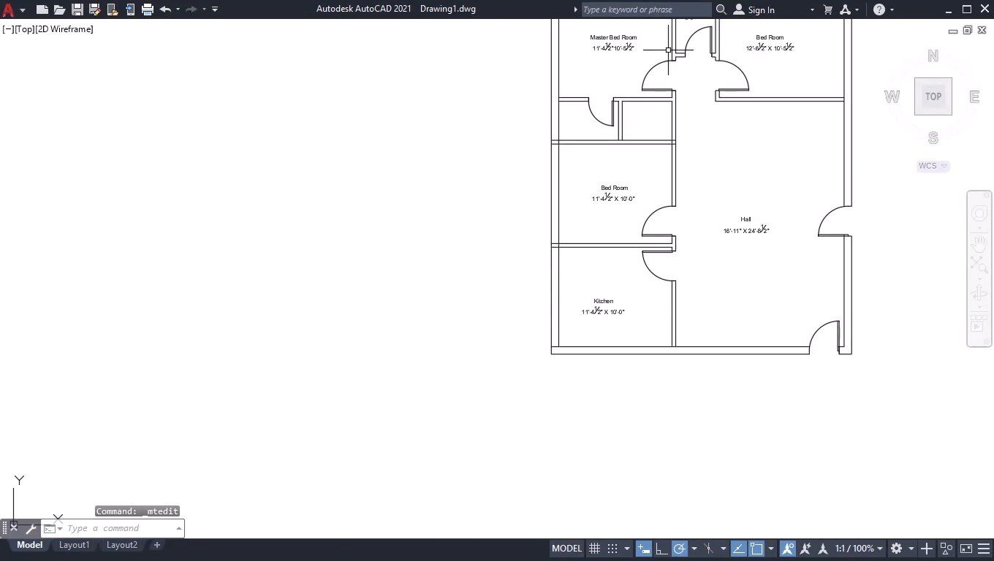
scroll(639, 25, up, 3)
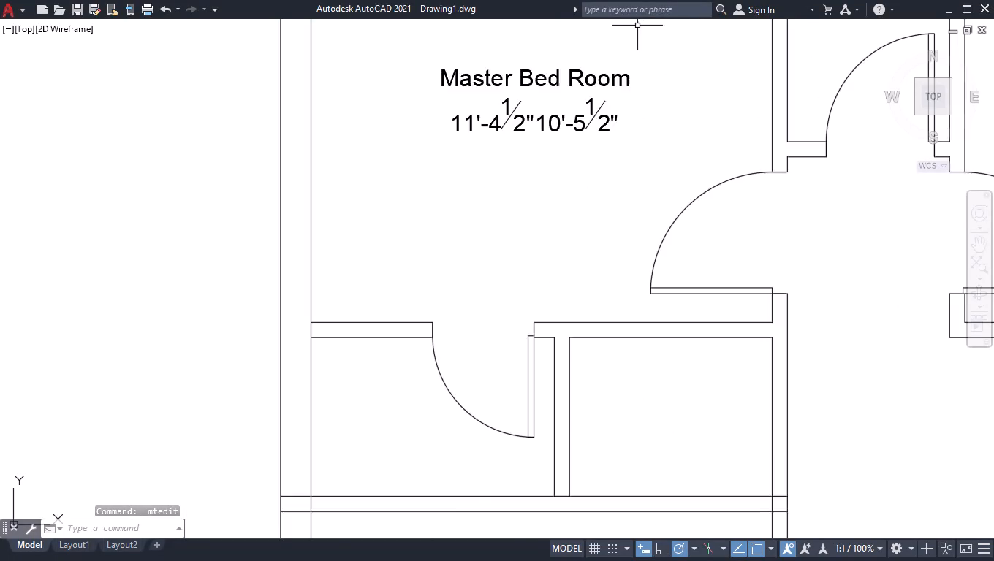
scroll(623, 42, up, 1)
double_click(492, 176)
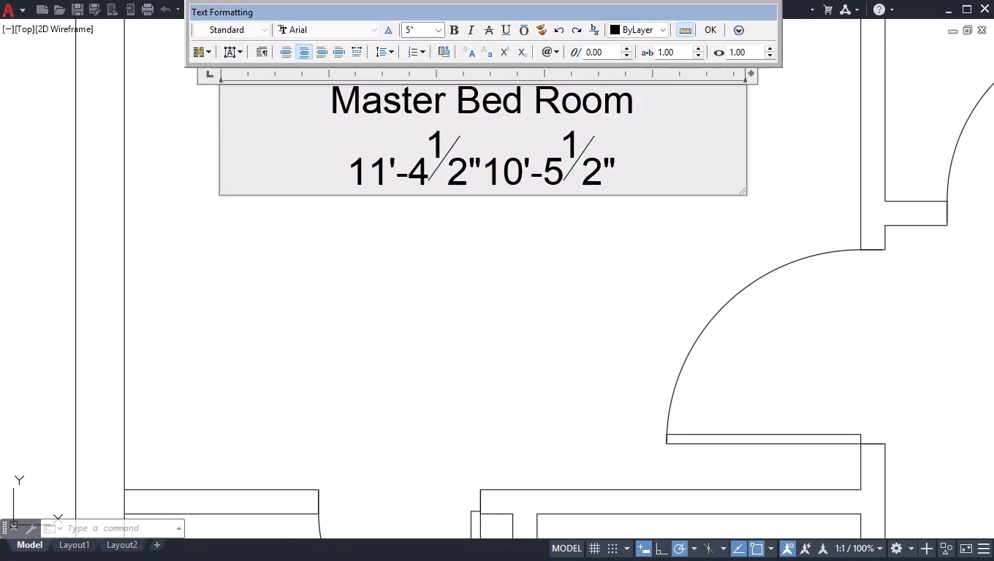
key(space)
text(X)
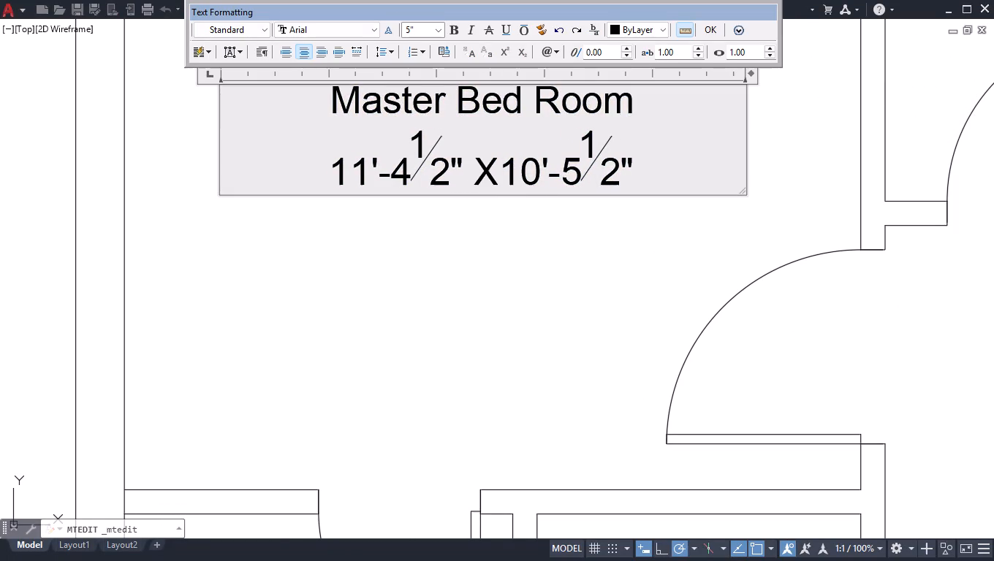
key(space)
click(532, 311)
Start a centred multiline text with 4" height in the small room with a door directly below the Master Bed Room.
scroll(531, 306, down, 3)
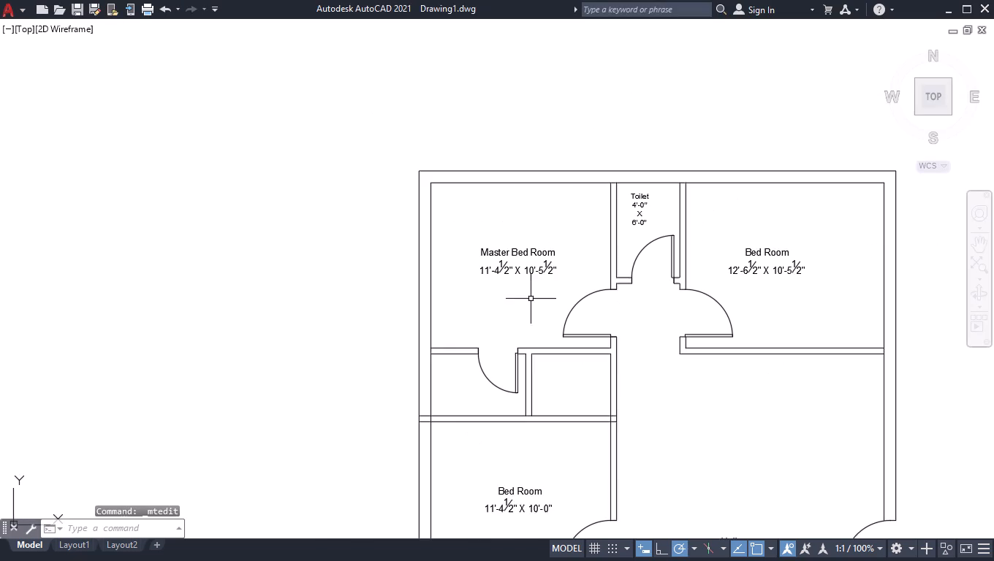
scroll(600, 275, down, 1)
scroll(717, 293, down, 1)
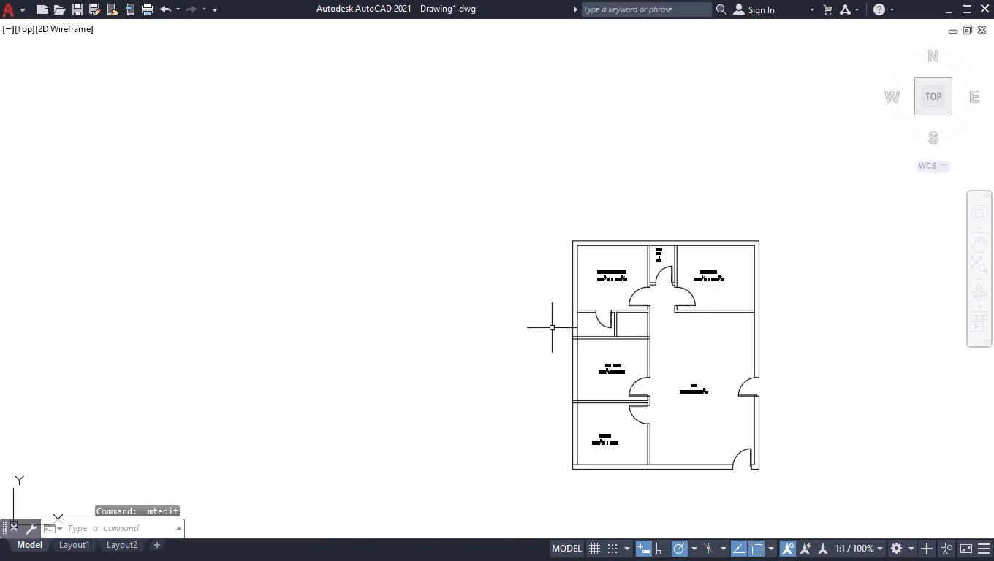
scroll(627, 337, up, 3)
scroll(479, 202, up, 1)
scroll(517, 229, down, 1)
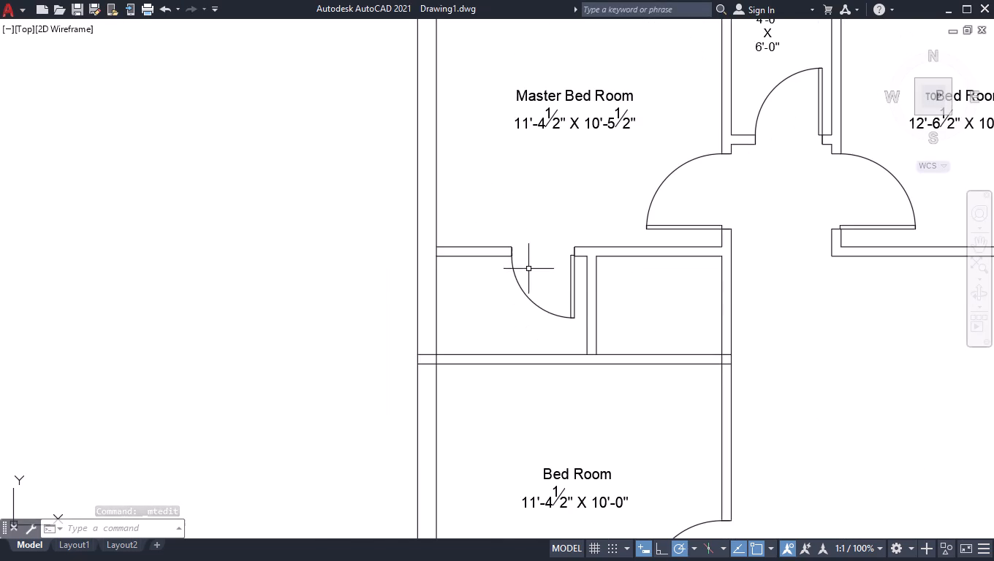
scroll(591, 294, up, 1)
scroll(497, 299, up, 1)
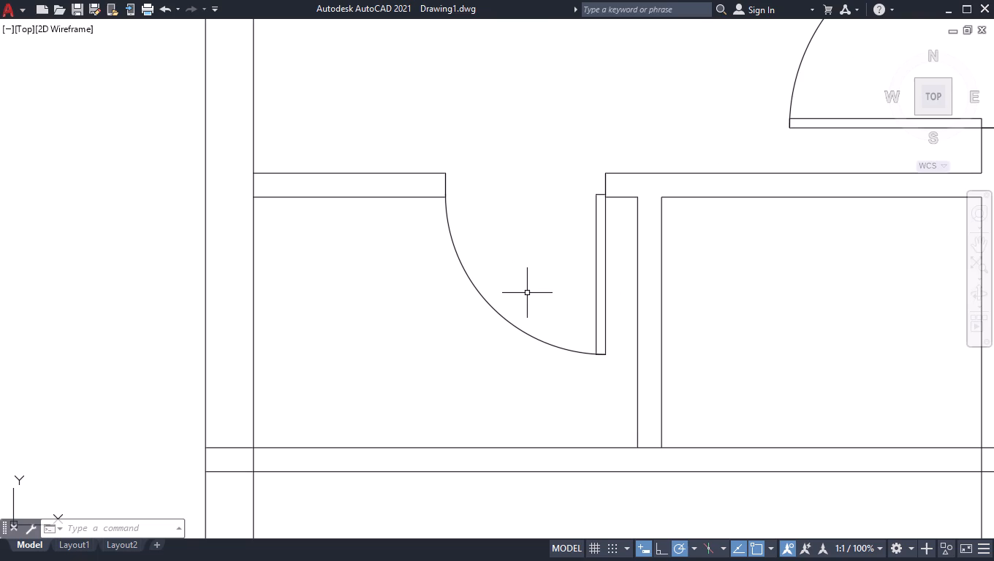
text(MT)
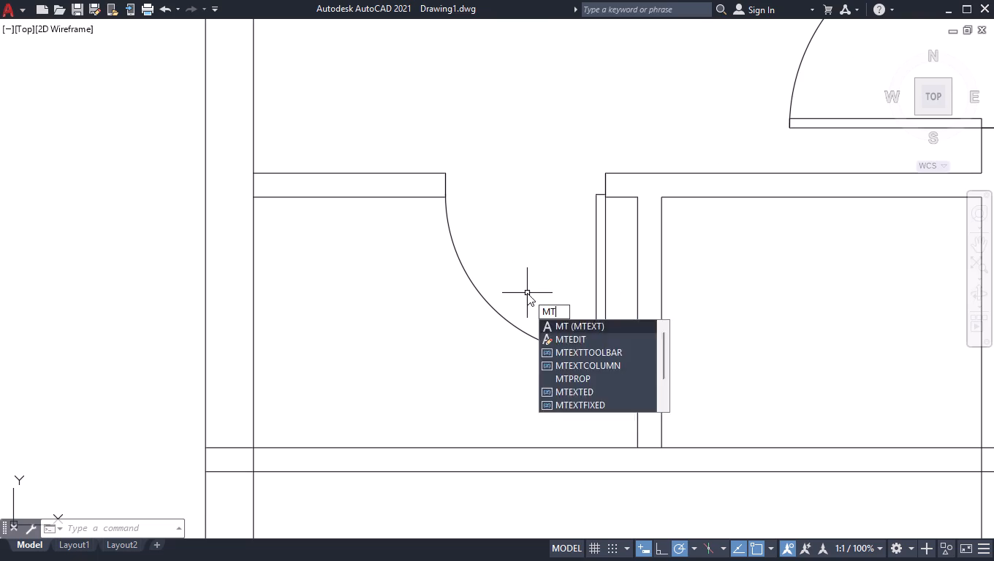
key(Return)
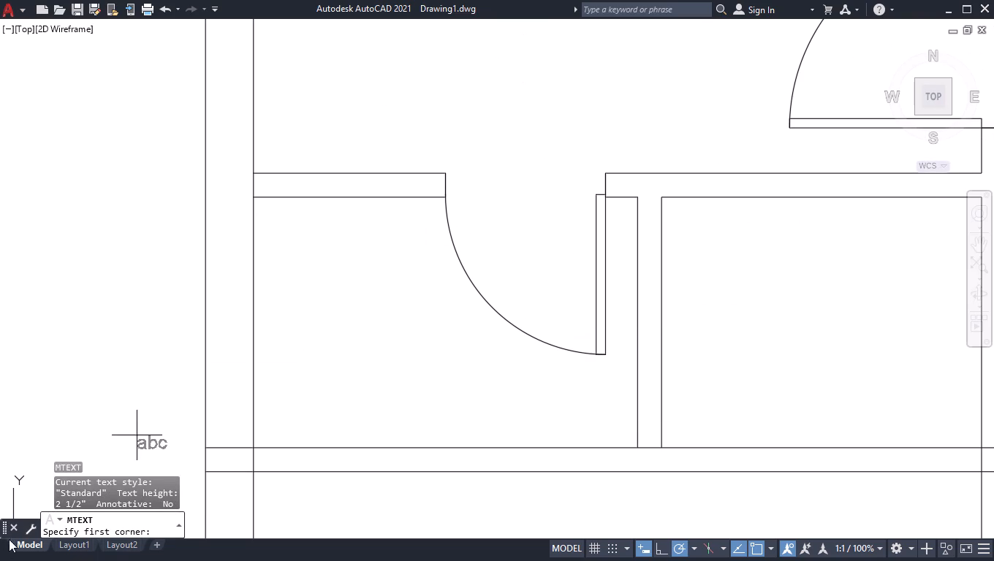
drag(269, 261, 287, 279)
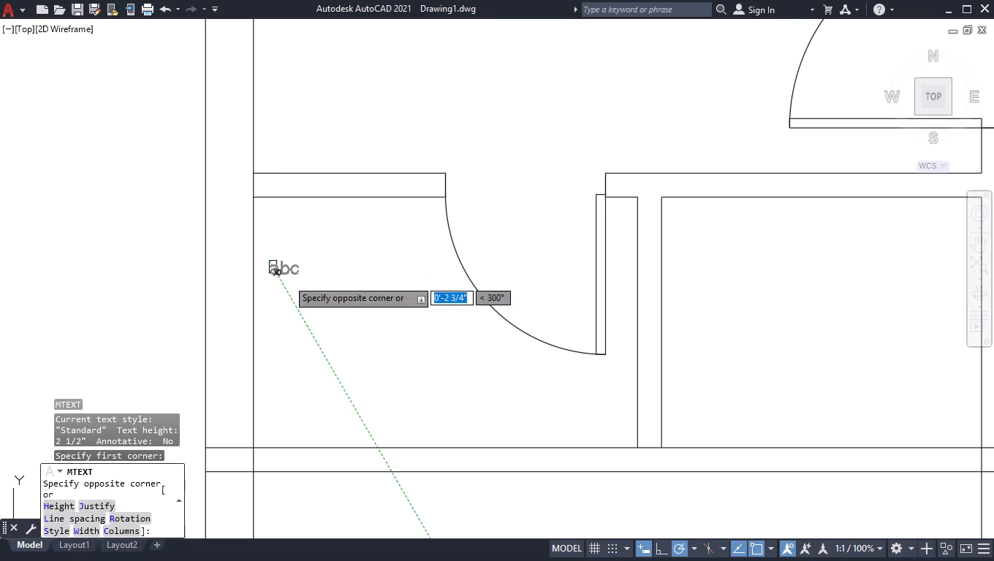
click(455, 370)
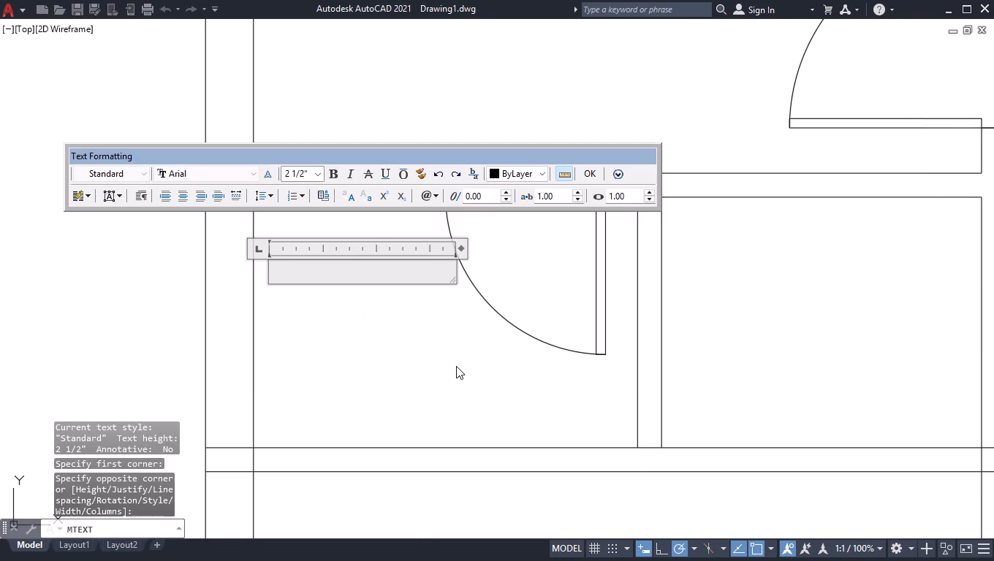
click(308, 172)
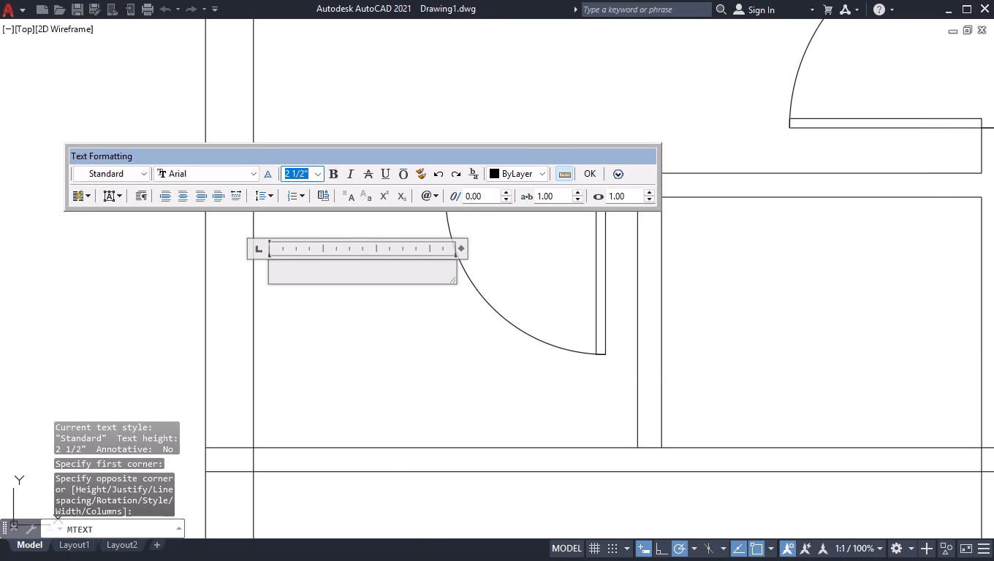
key(4)
key(Return)
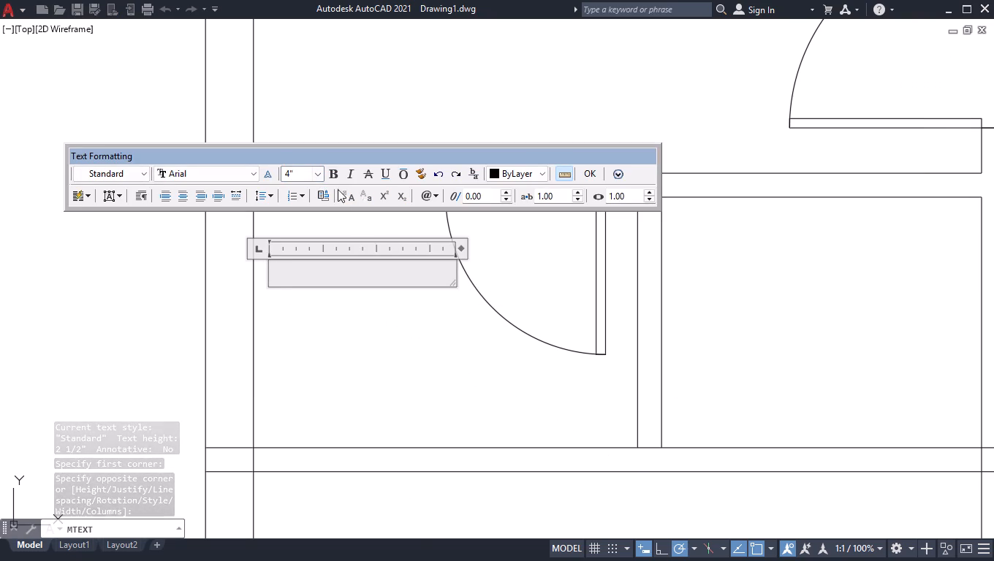
click(184, 196)
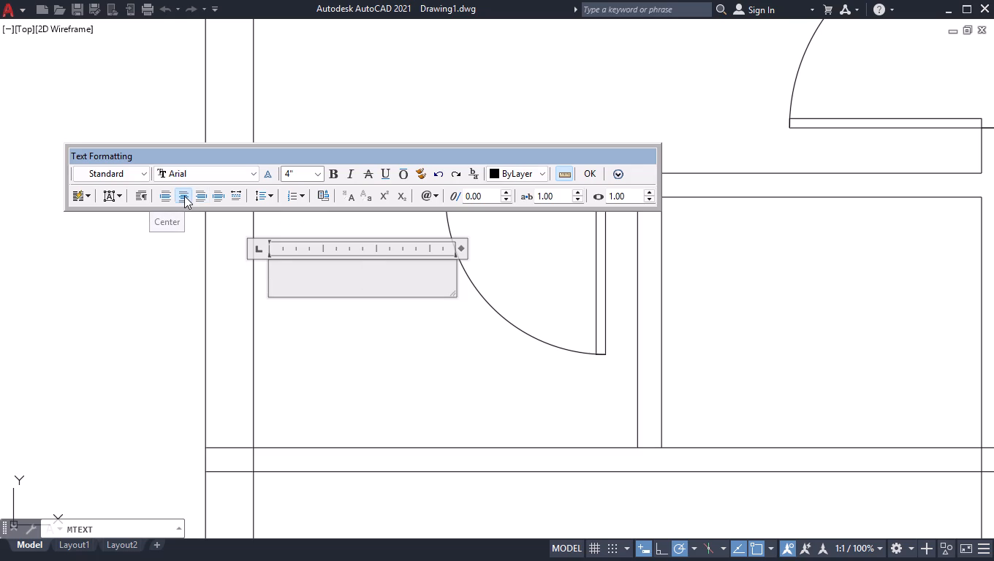
Write "Toilet" with 6'-0" X 3'-11" on the line below it and finish the label.
key(t)
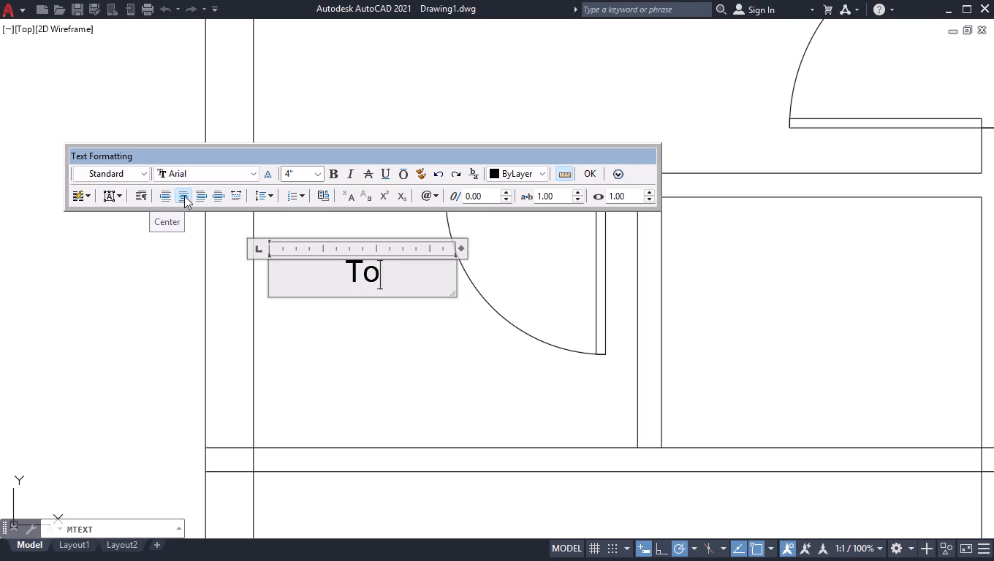
key(e)
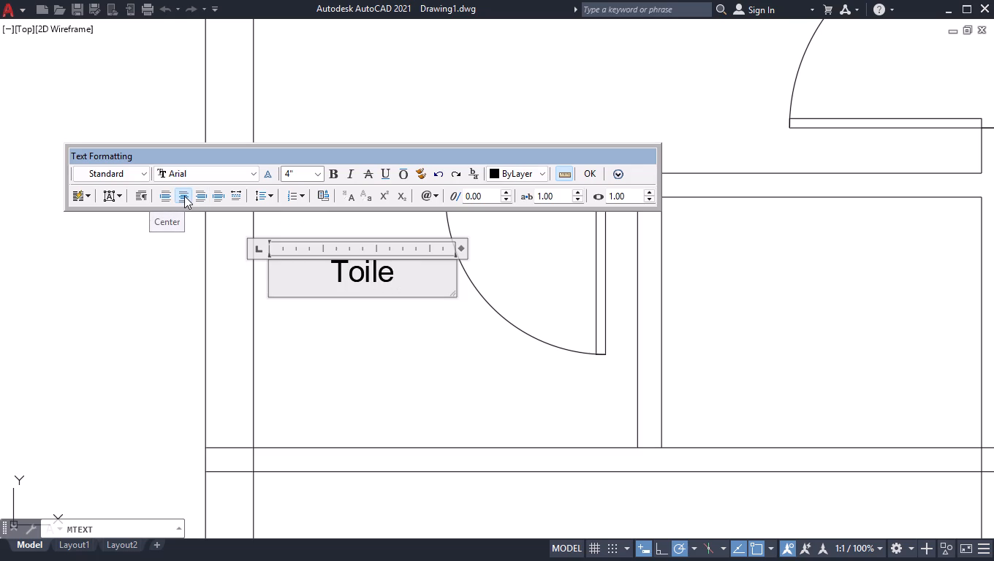
key(t)
key(Return)
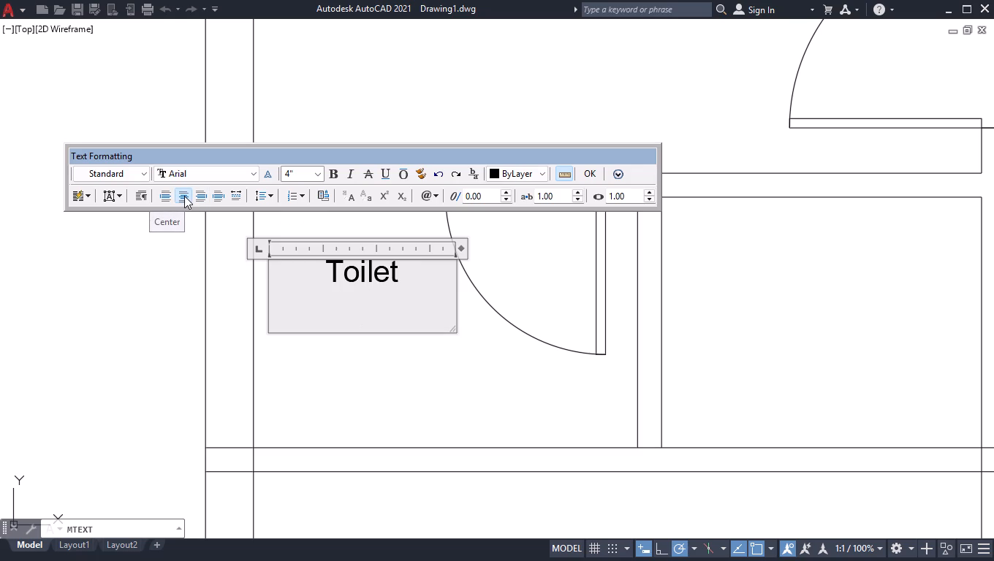
text(6'-0)
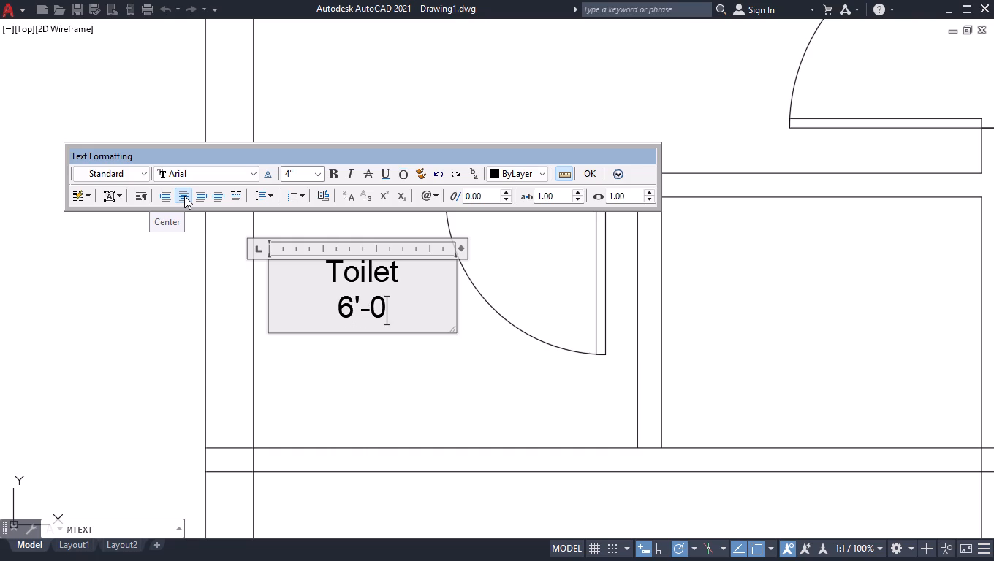
text(" x)
key(BackSpace)
text(X)
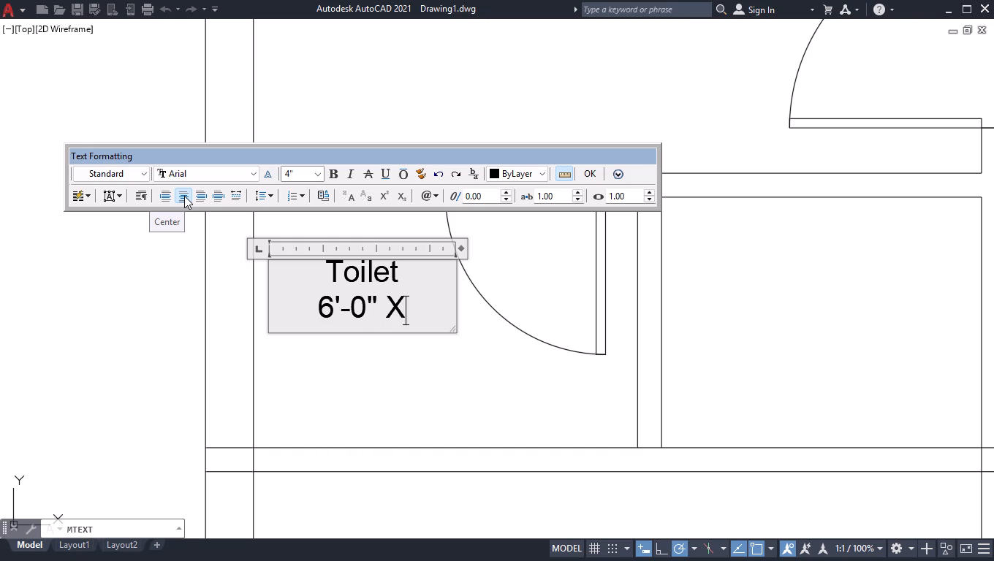
key(space)
key(4)
key(BackSpace)
text(3'-)
text(11)
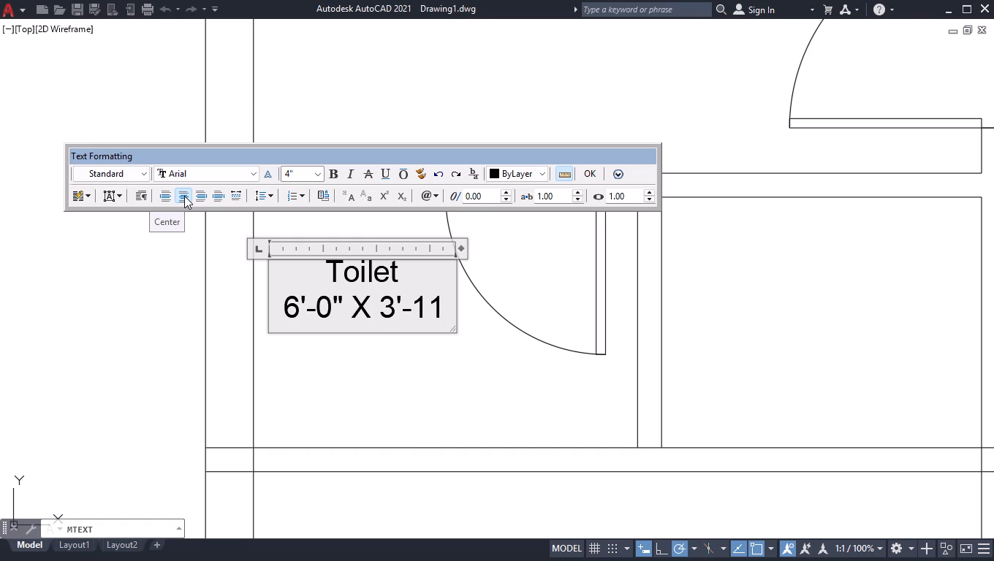
key(shift+quotedbl)
click(365, 56)
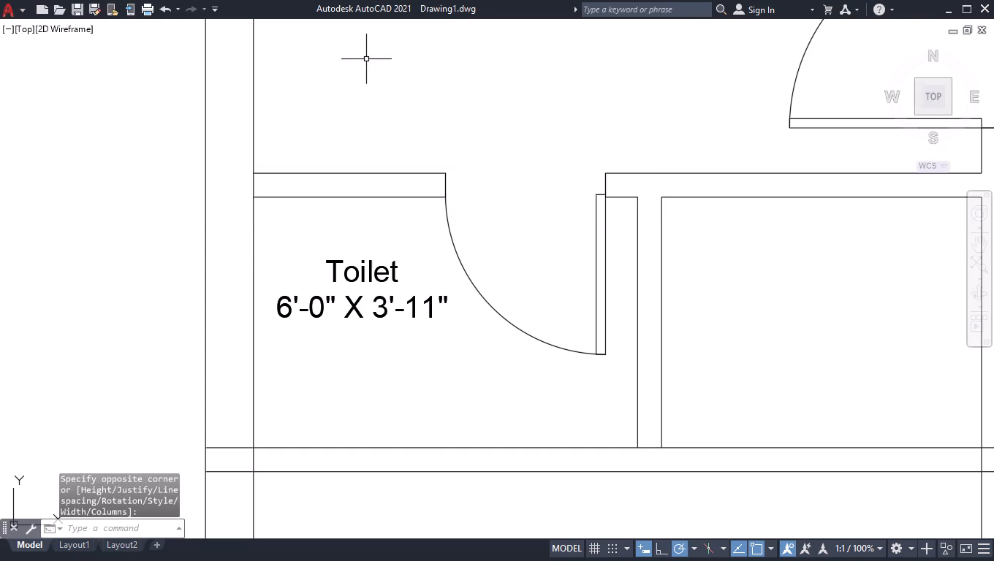
Copy the new Toilet label into the adjoining small room without a door.
scroll(363, 266, down, 2)
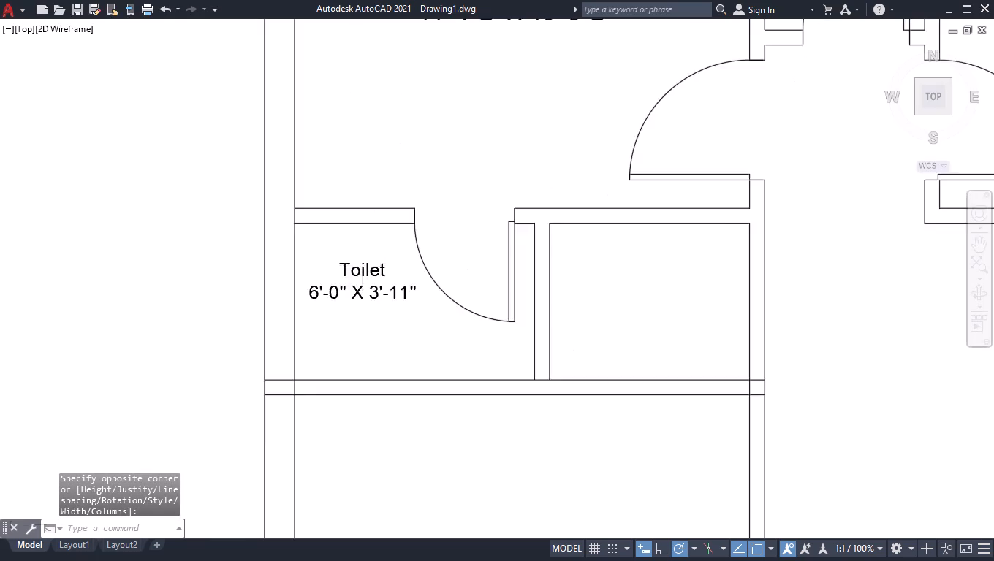
scroll(382, 302, up, 2)
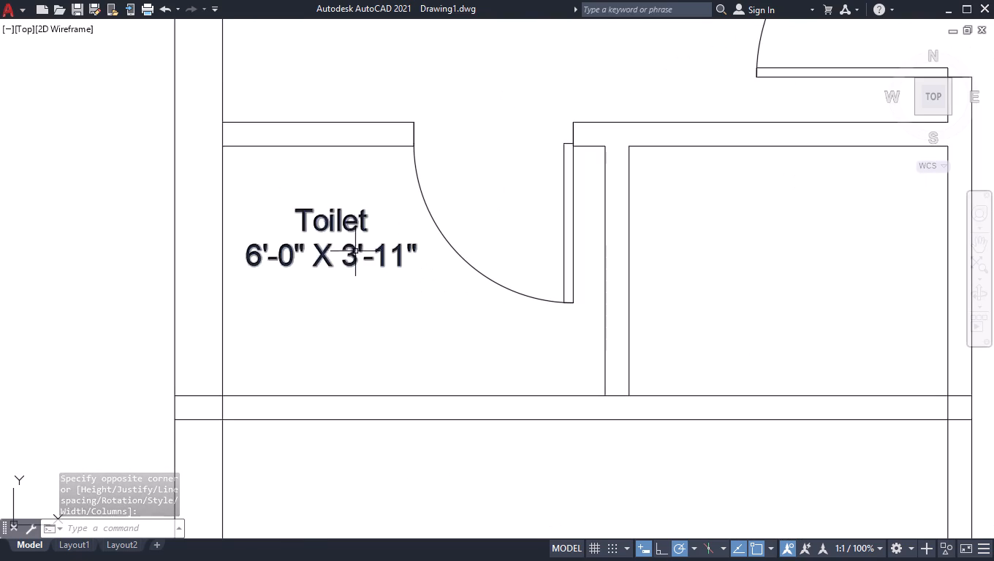
click(355, 251)
text(CO)
key(Return)
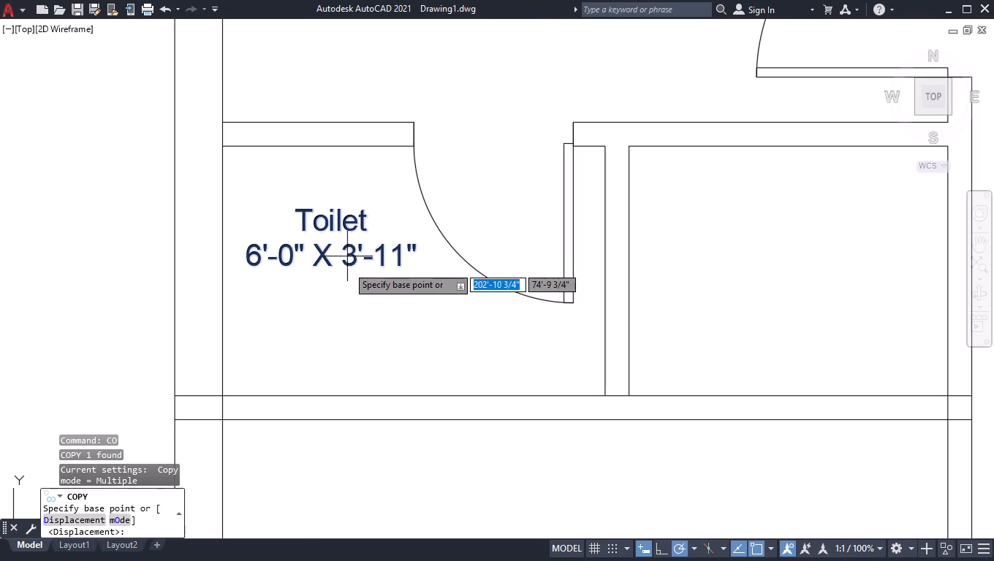
click(345, 268)
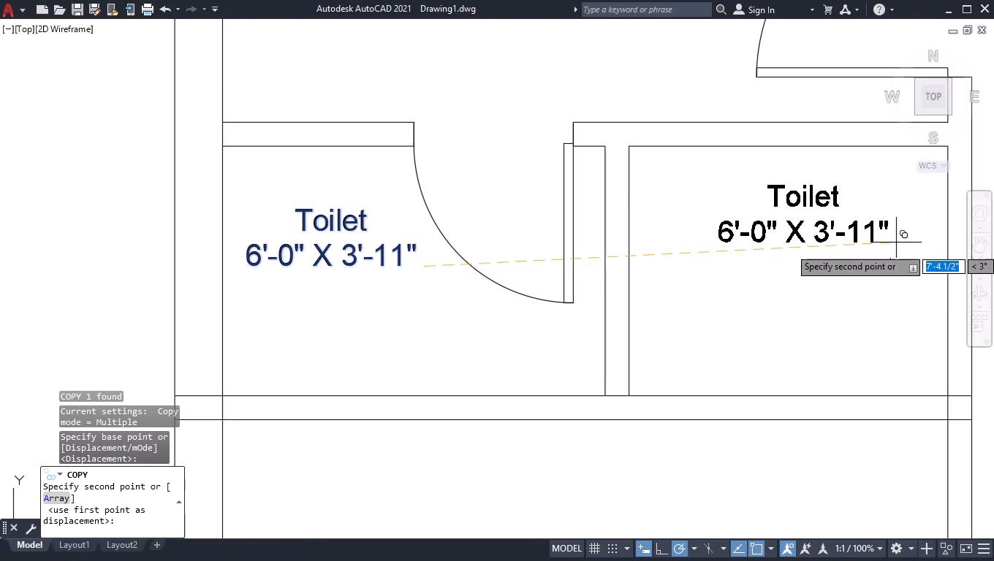
click(881, 271)
key(space)
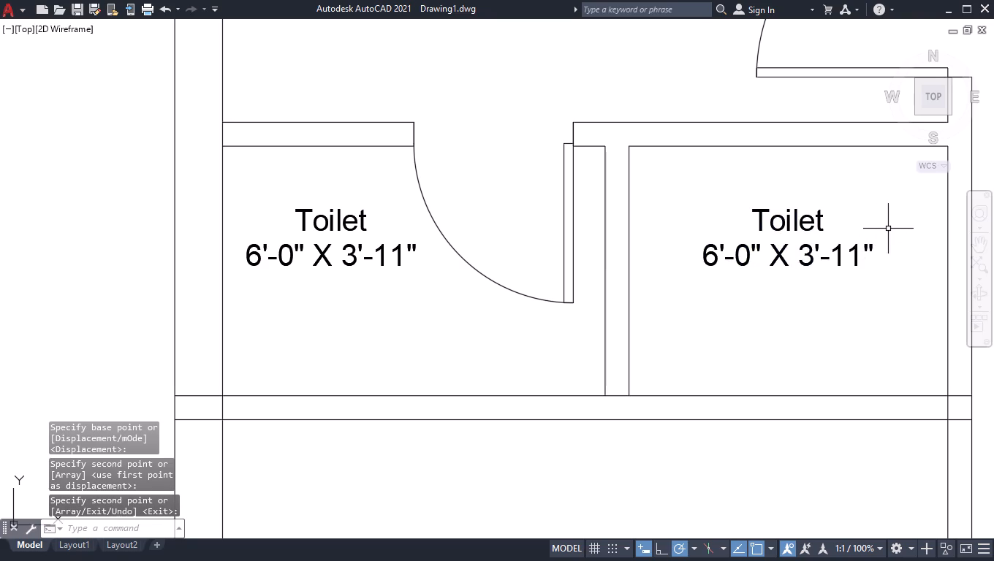
Change the copied label's first dimension to 5'-0", replace its name with "Pooja" on its own line, and finish the label.
scroll(832, 292, down, 1)
scroll(900, 252, up, 2)
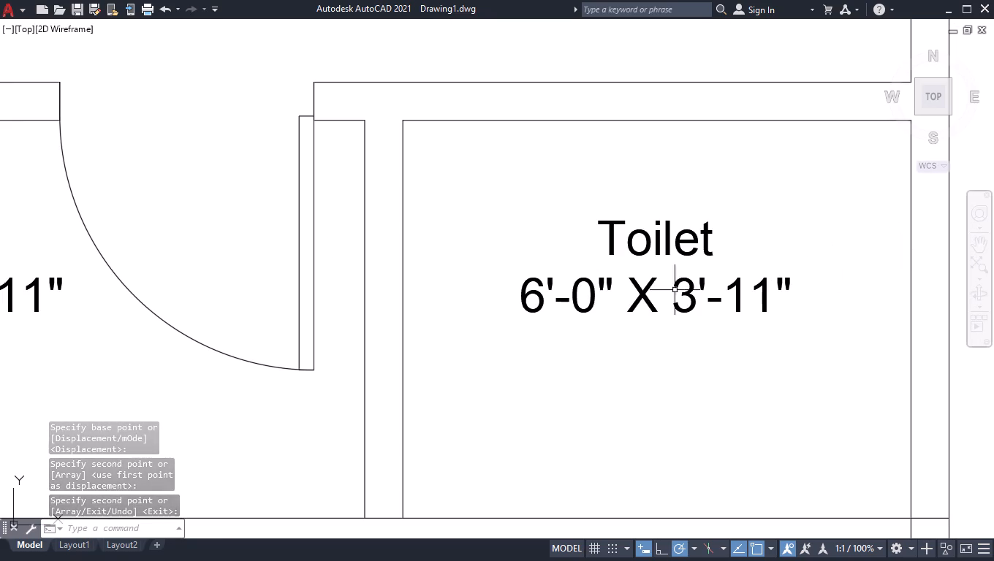
double_click(654, 253)
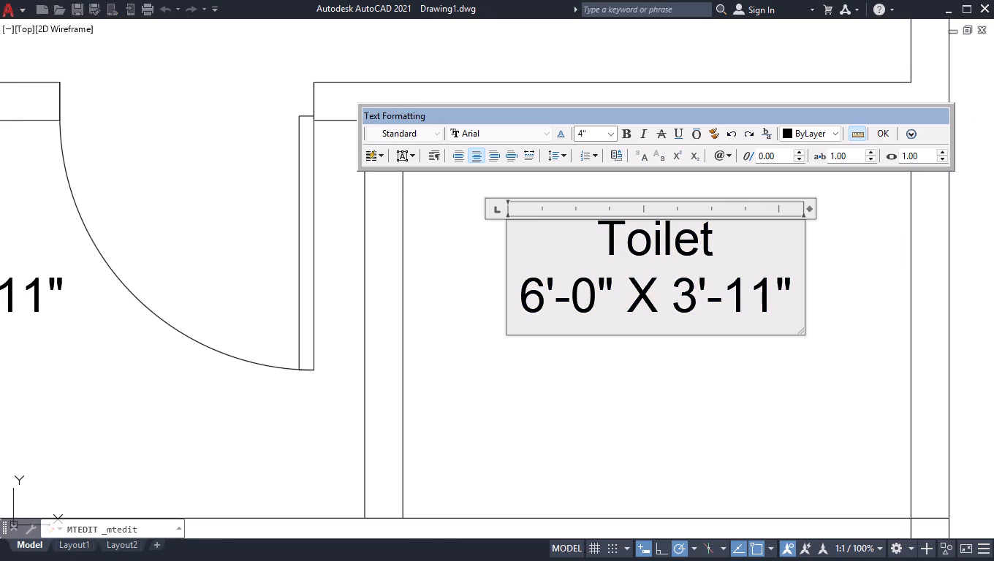
click(548, 304)
key(BackSpace)
key(5)
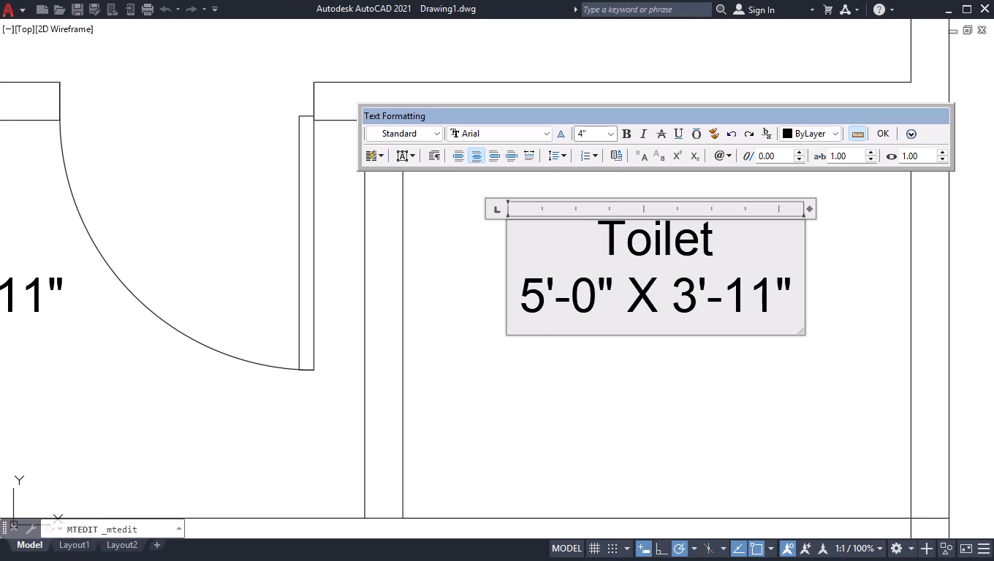
drag(725, 246, 580, 253)
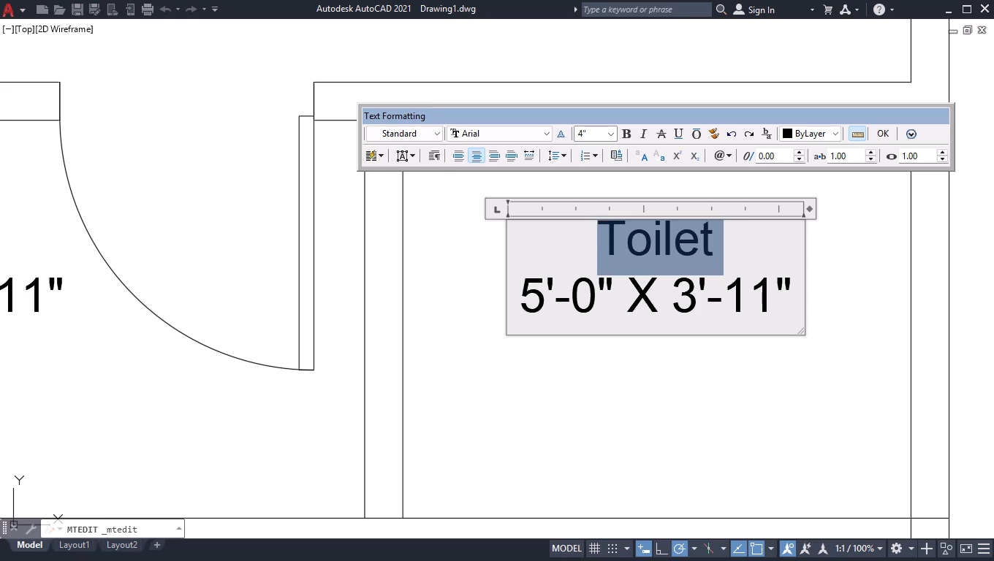
text(ooja)
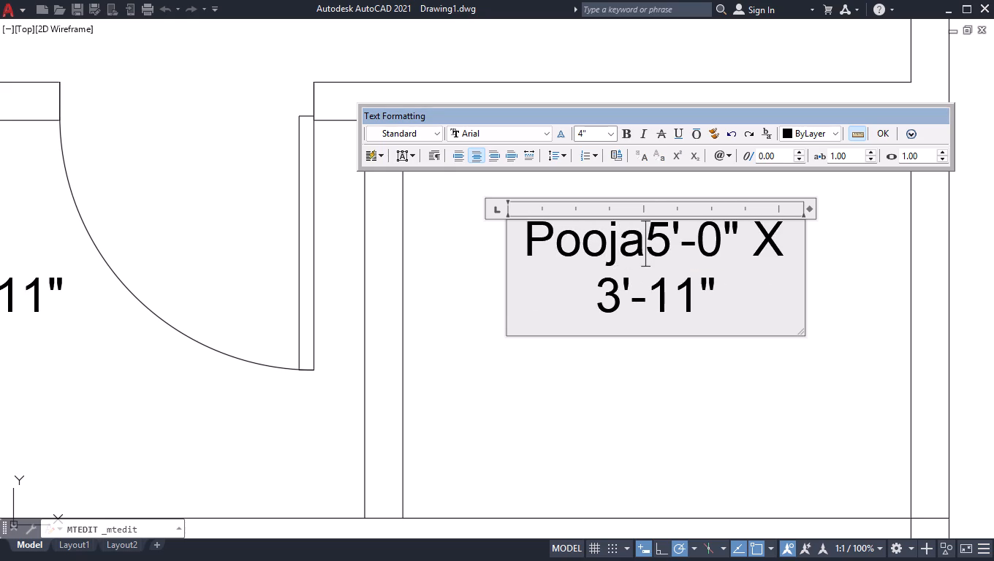
key(Return)
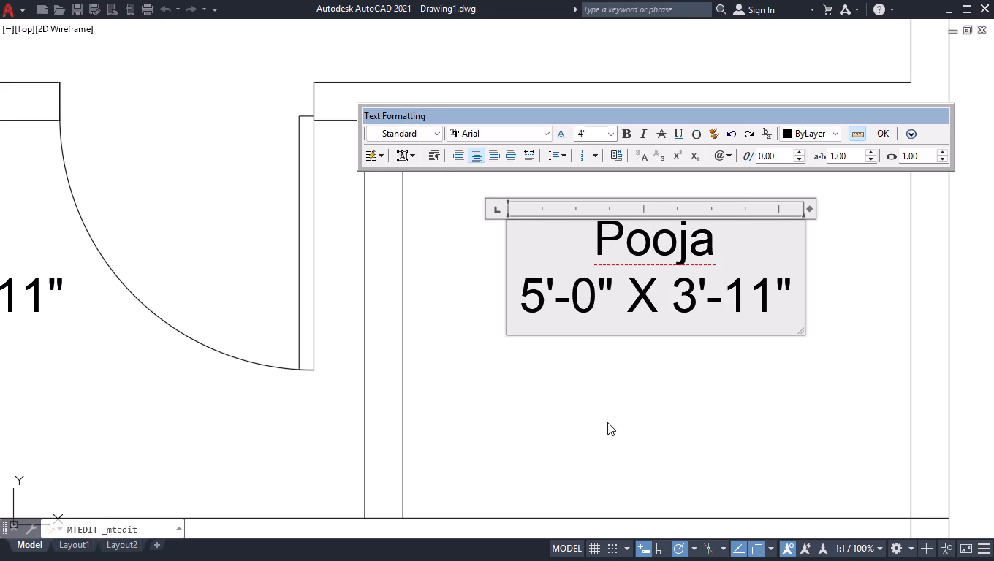
click(609, 411)
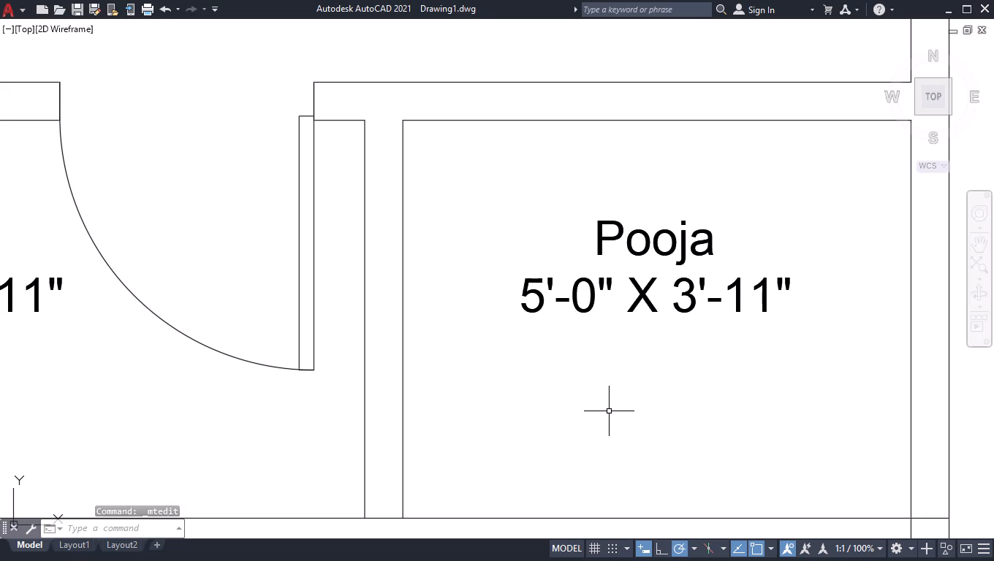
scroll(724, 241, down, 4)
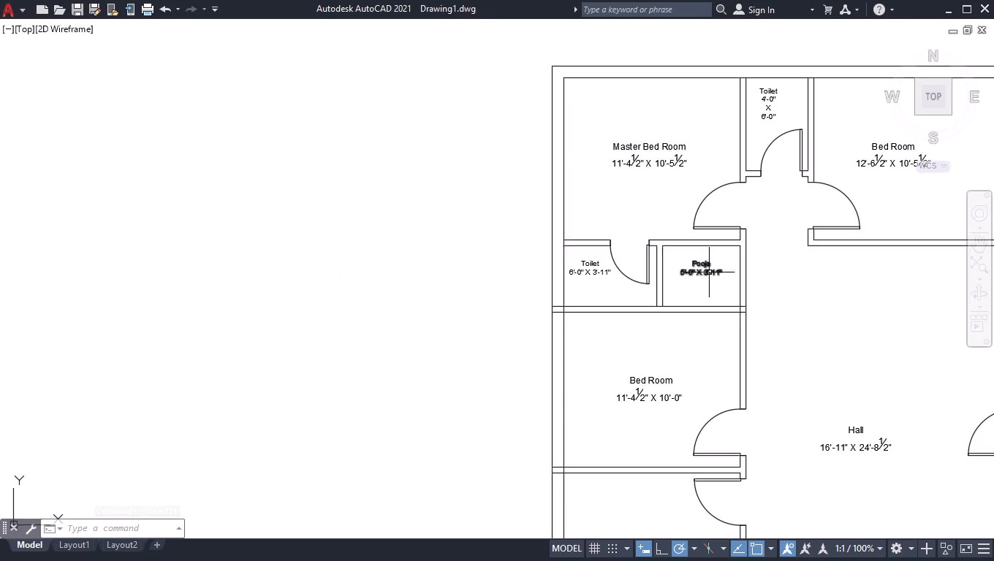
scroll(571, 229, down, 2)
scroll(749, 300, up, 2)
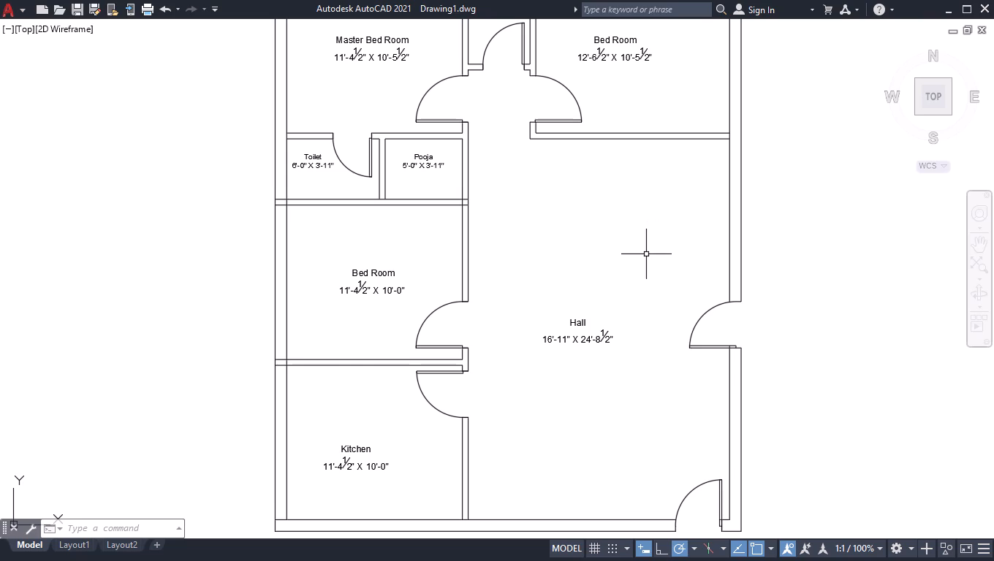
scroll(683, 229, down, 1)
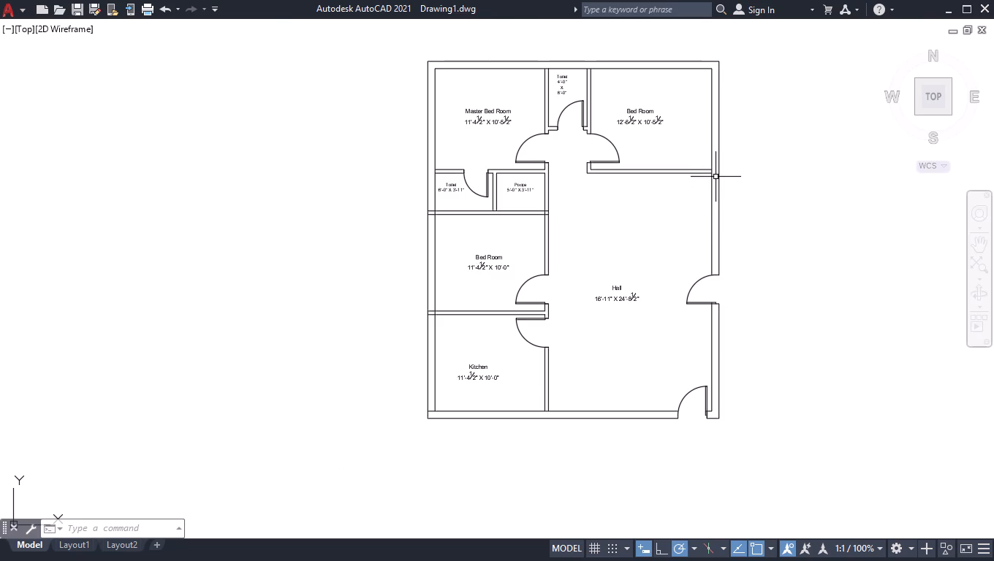
Add a centred multiline text "D" with 5" height inside the swing of the Master Bed Room door.
scroll(720, 188, up, 1)
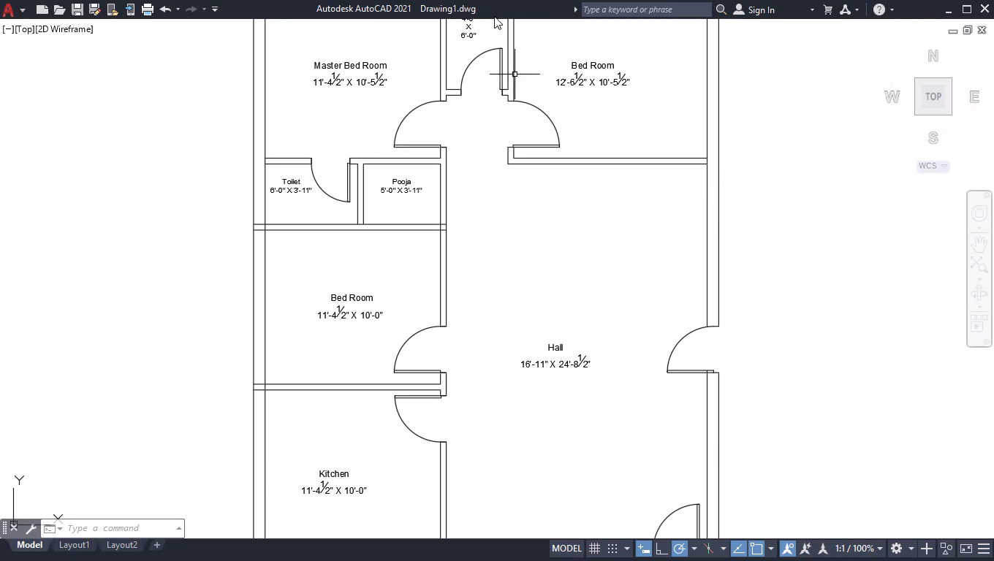
scroll(476, 54, up, 2)
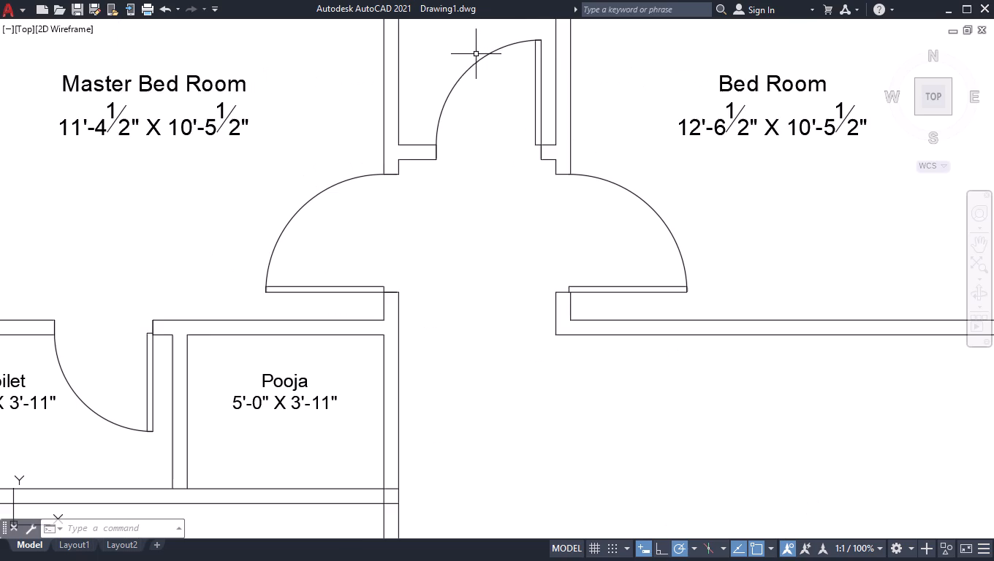
scroll(442, 119, up, 1)
text(mt)
key(Return)
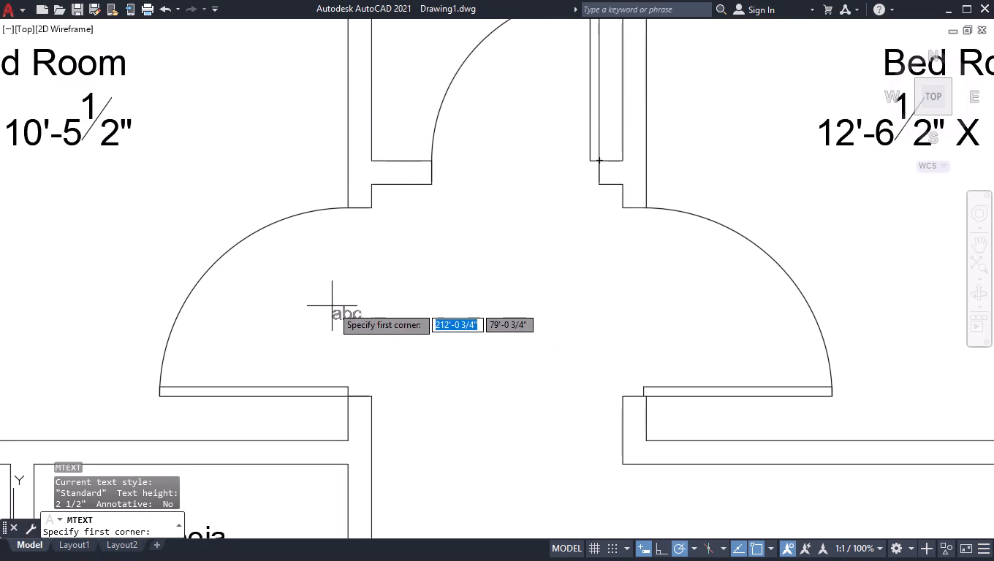
click(334, 288)
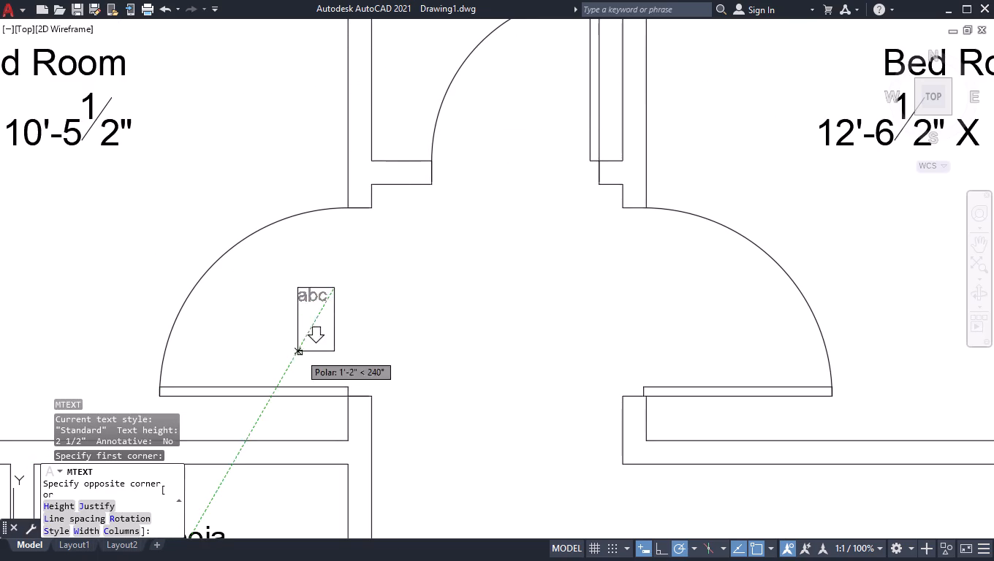
click(259, 359)
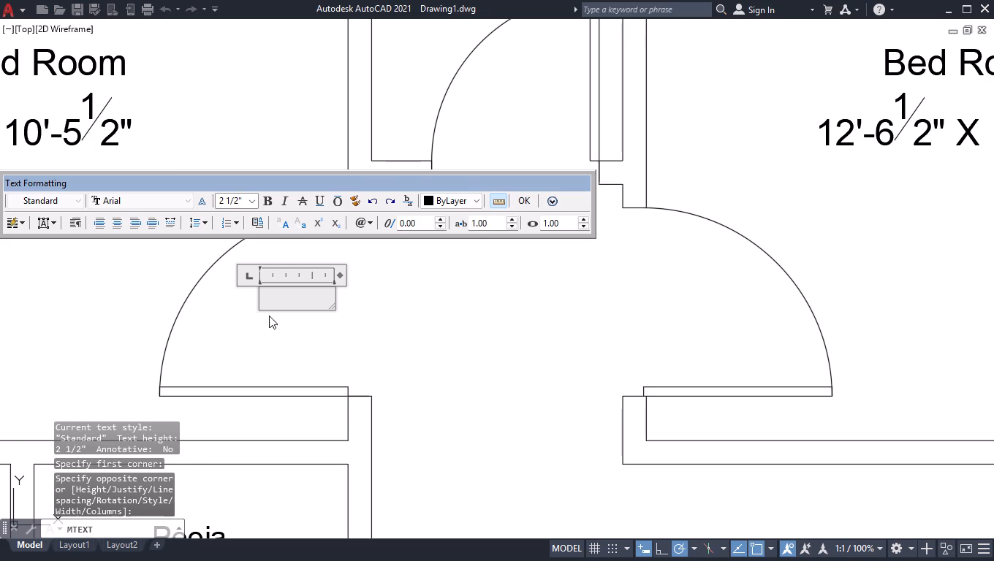
click(223, 202)
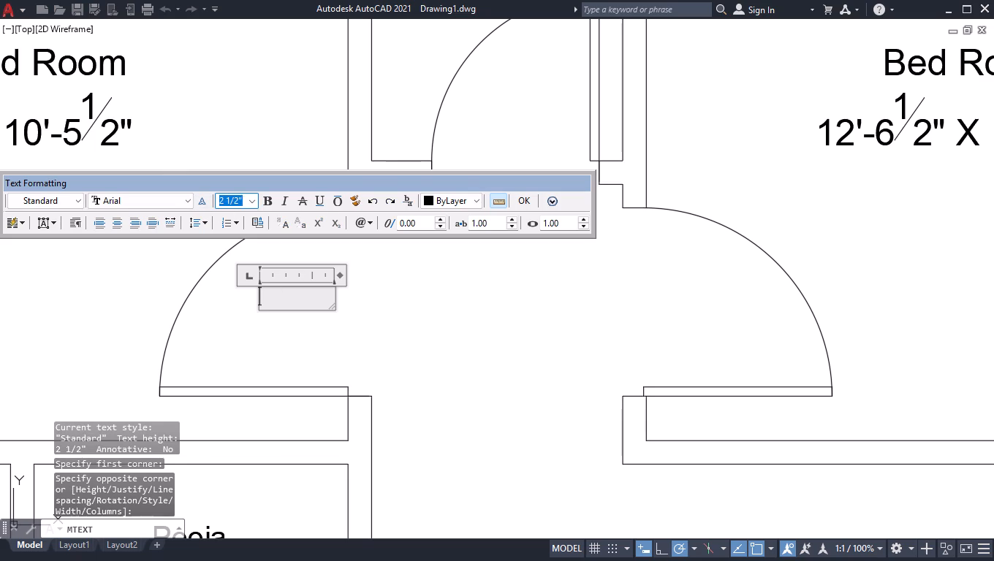
text(55)
key(BackSpace)
key(Return)
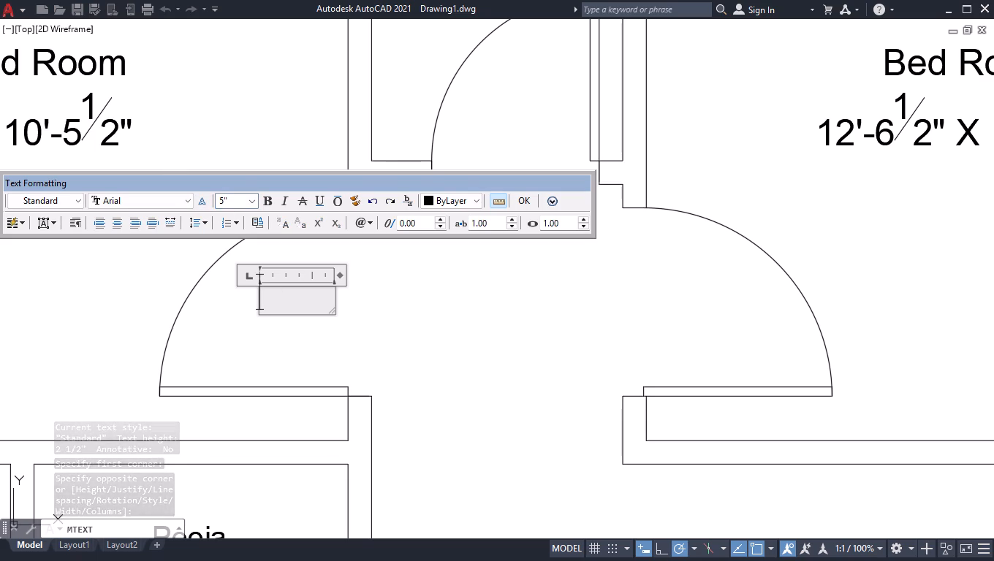
click(115, 229)
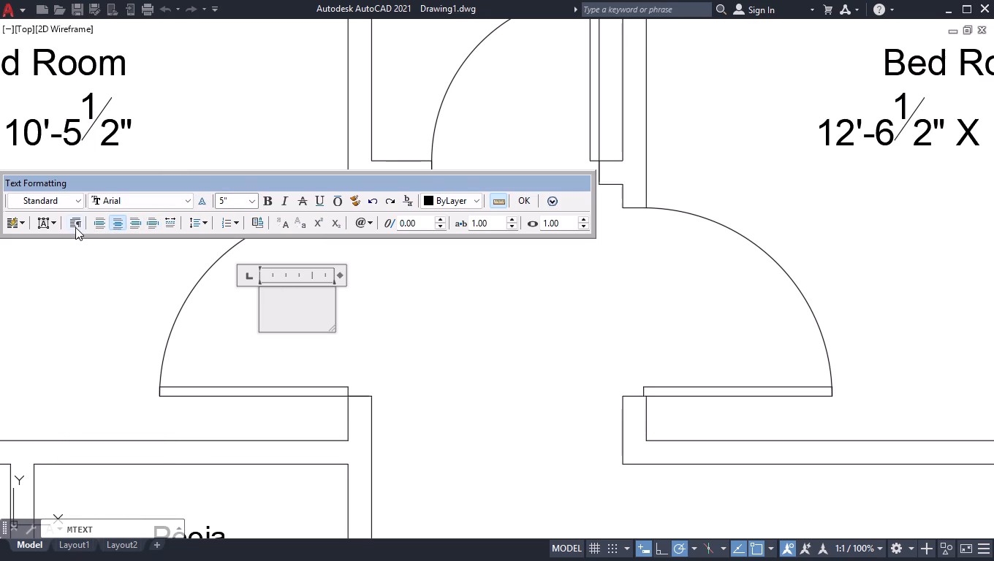
key(d)
click(451, 318)
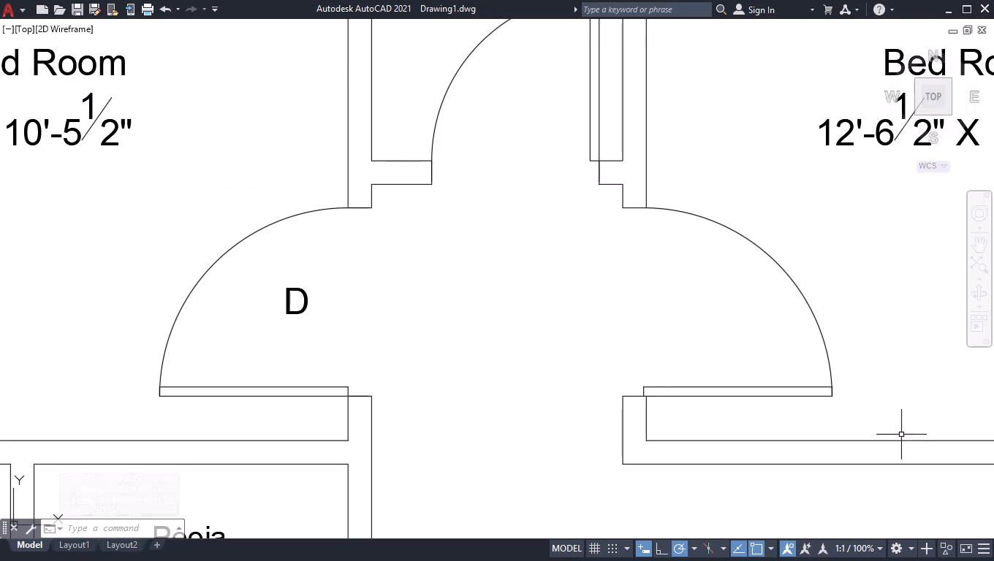
Move the "D" label closer to the Master Bed Room door opening, between the two wall ends.
scroll(538, 310, down, 1)
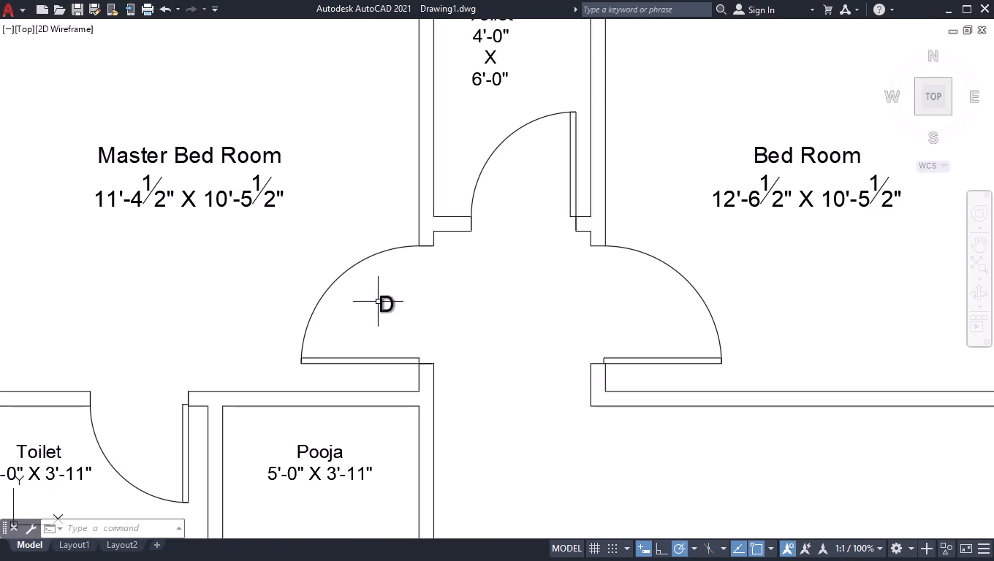
scroll(378, 302, up, 2)
click(385, 292)
click(373, 316)
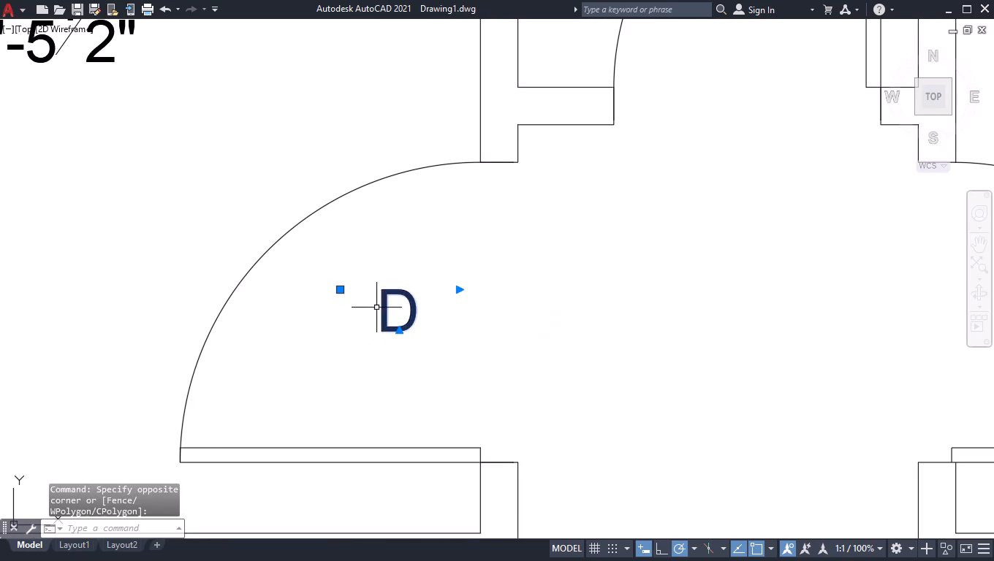
scroll(325, 298, up, 2)
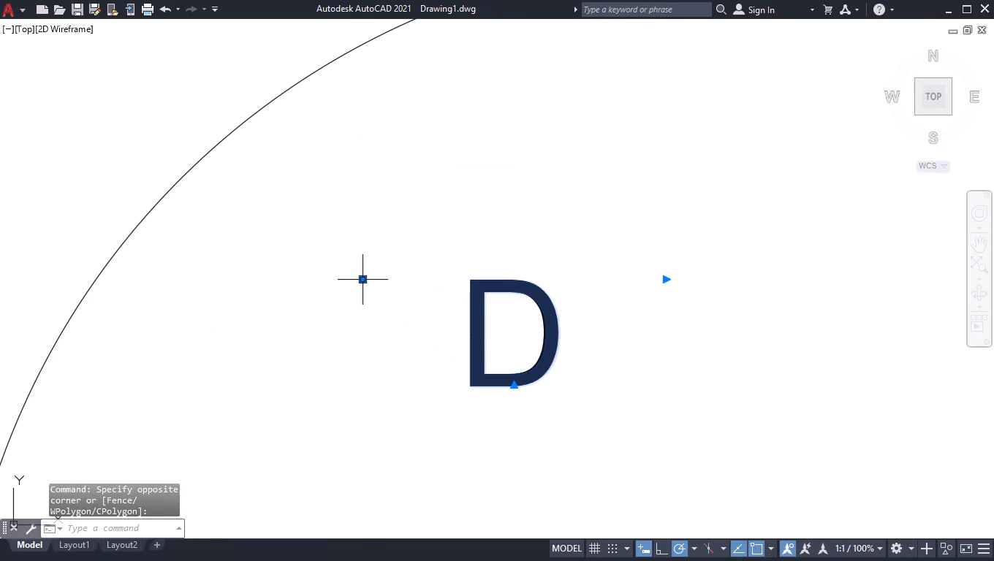
click(365, 278)
scroll(523, 338, down, 3)
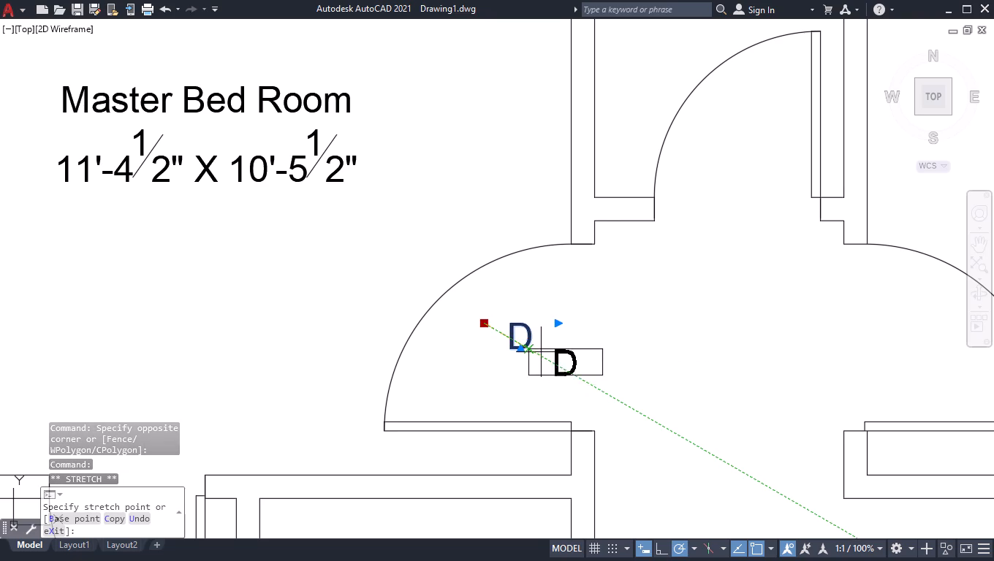
click(540, 351)
Copy the "D" label to the 4'-0" X 6'-0" Toilet door, the adjacent Bed Room door and the 6'-0" X 3'-11" Toilet door.
text(CO)
key(Return)
click(558, 358)
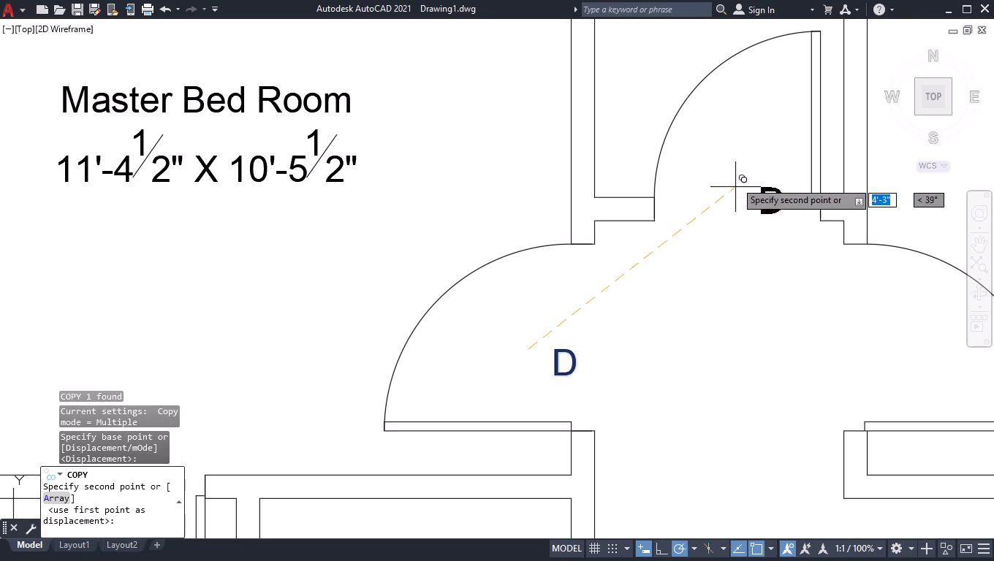
click(696, 183)
click(838, 329)
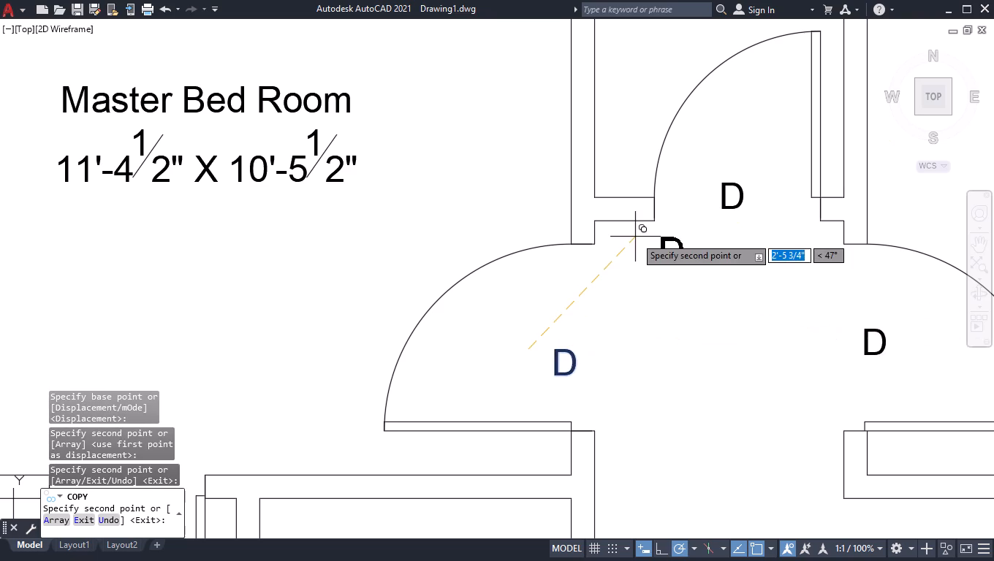
scroll(635, 237, down, 3)
scroll(512, 293, up, 3)
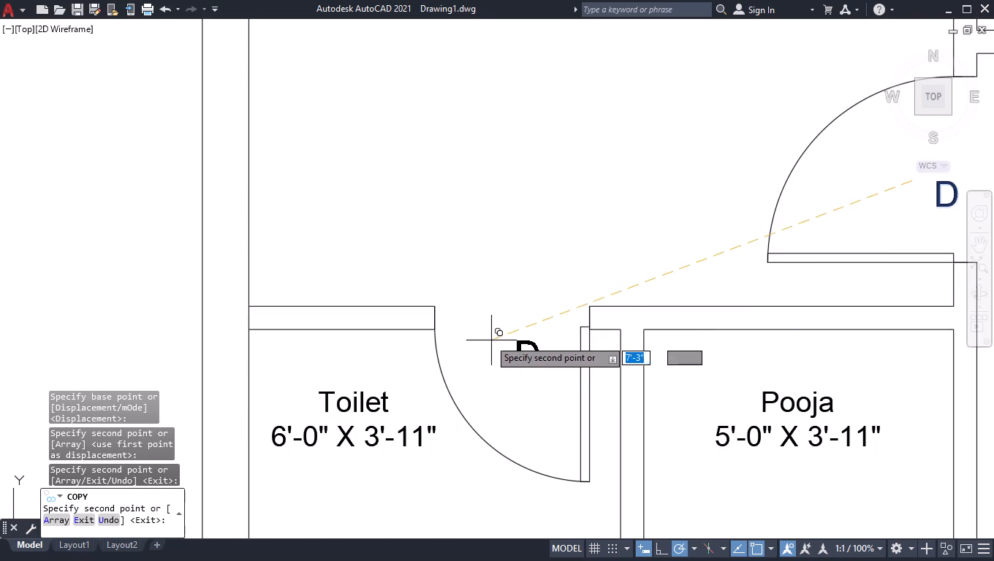
click(479, 319)
Copy the "D" label to the 11'-4 1/2" X 10'-0" Bed Room door, the Kitchen door and the Hall's two outer-wall doors.
scroll(647, 247, down, 4)
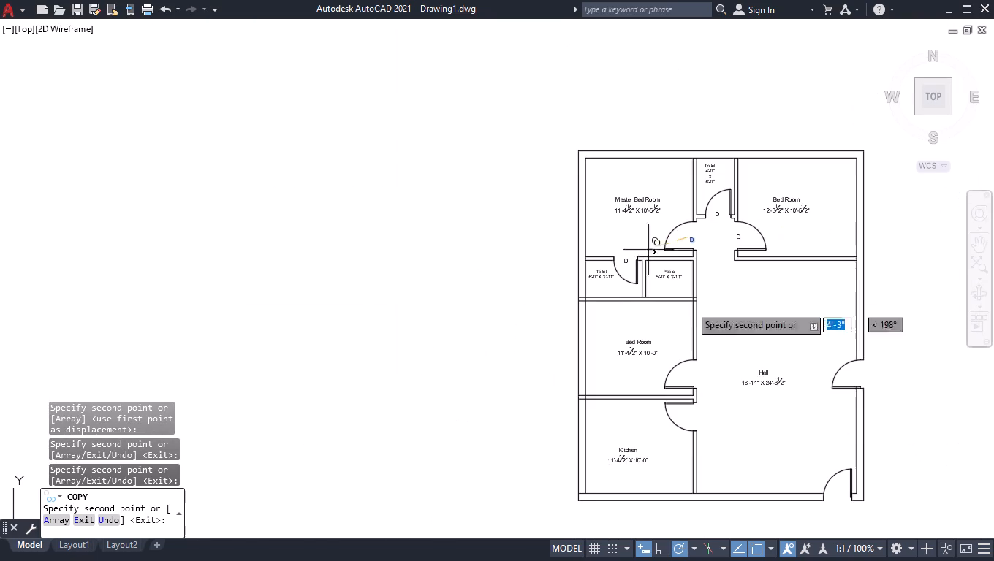
scroll(723, 400, up, 3)
click(574, 291)
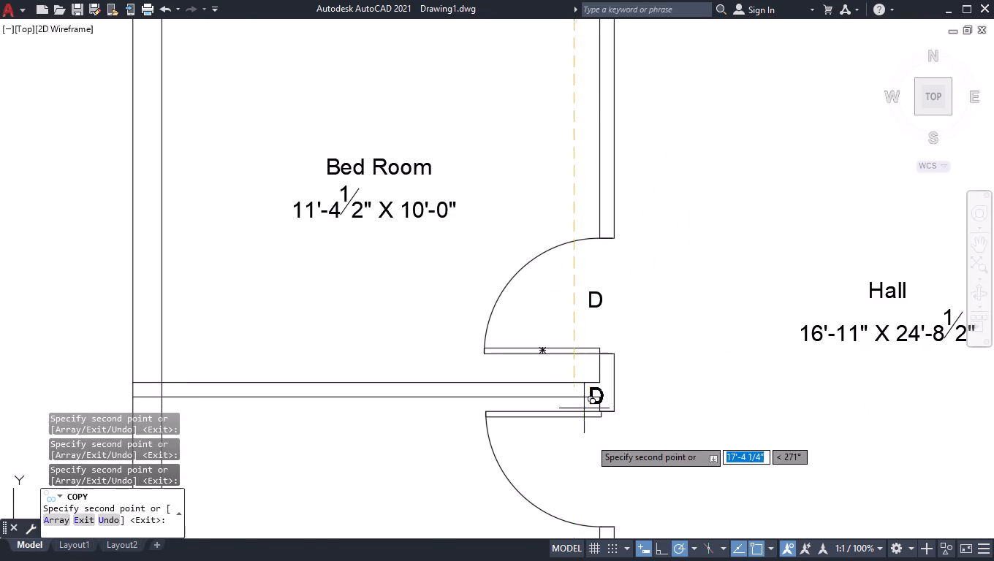
click(575, 465)
scroll(566, 355, down, 3)
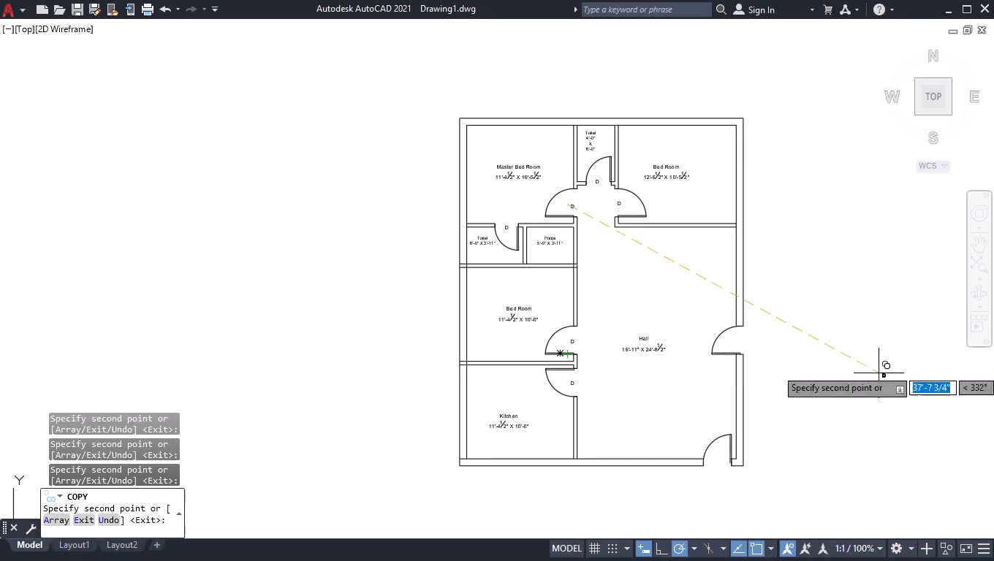
scroll(737, 468, up, 5)
click(504, 365)
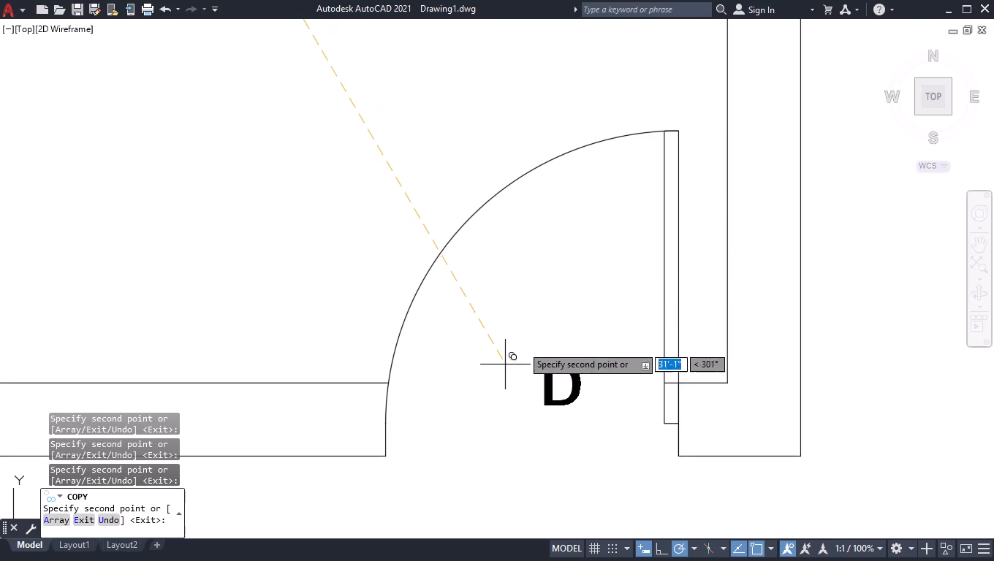
scroll(547, 263, down, 4)
scroll(558, 65, up, 4)
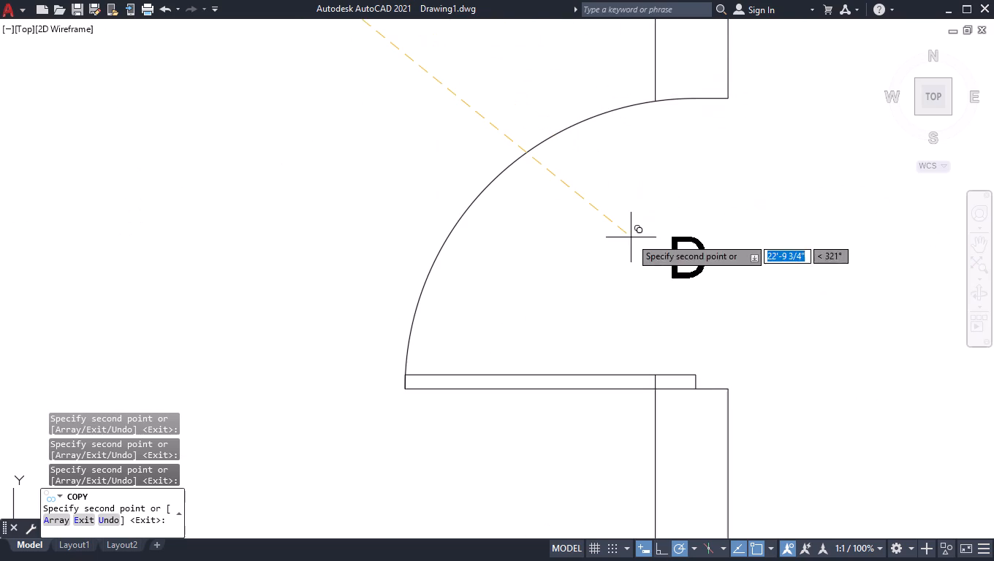
click(630, 237)
Place "D" copies just outside the plan's right outer wall: above the Hall's side door, near the Hall's lower corner and beside the Bed Room.
scroll(629, 216, down, 4)
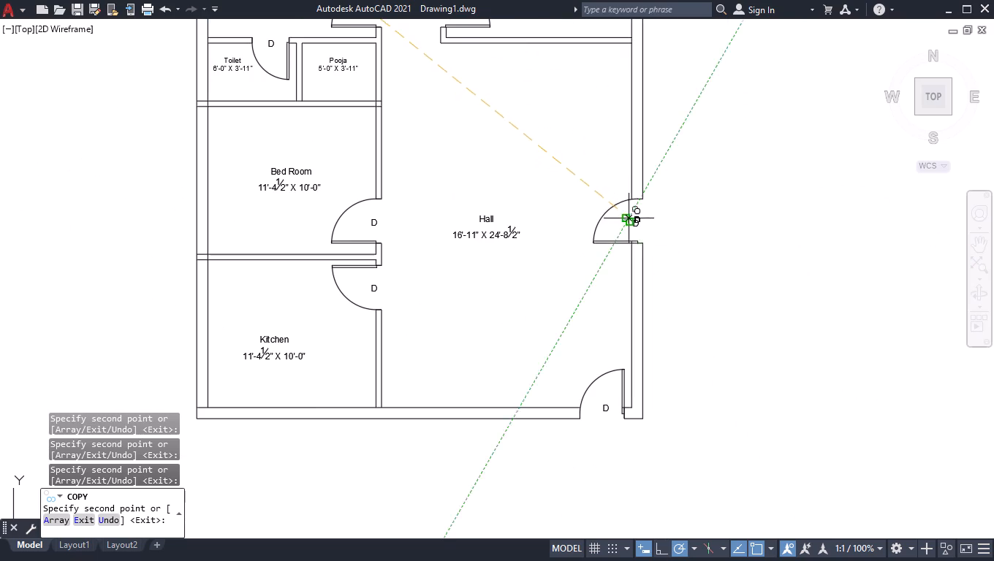
scroll(649, 147, up, 2)
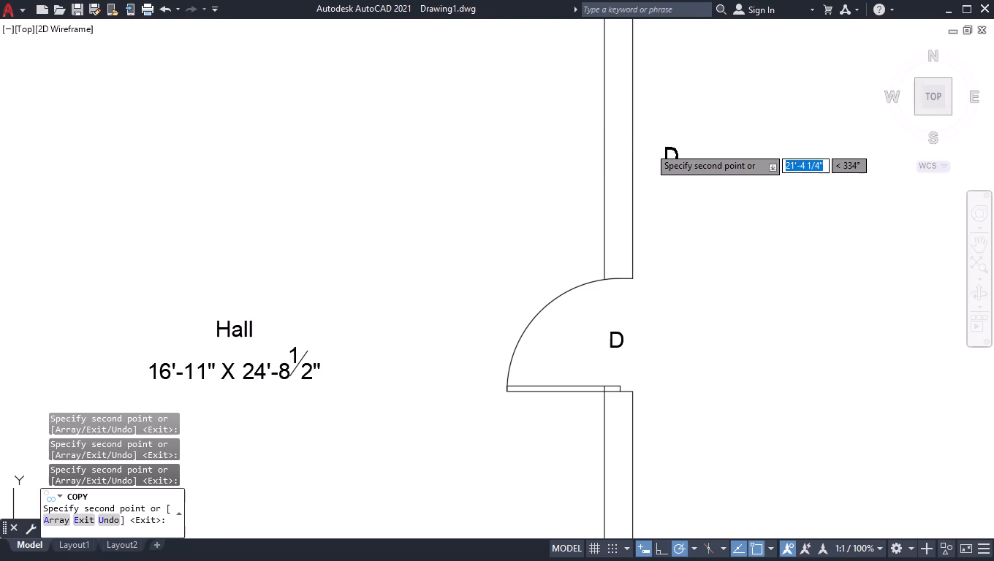
click(632, 183)
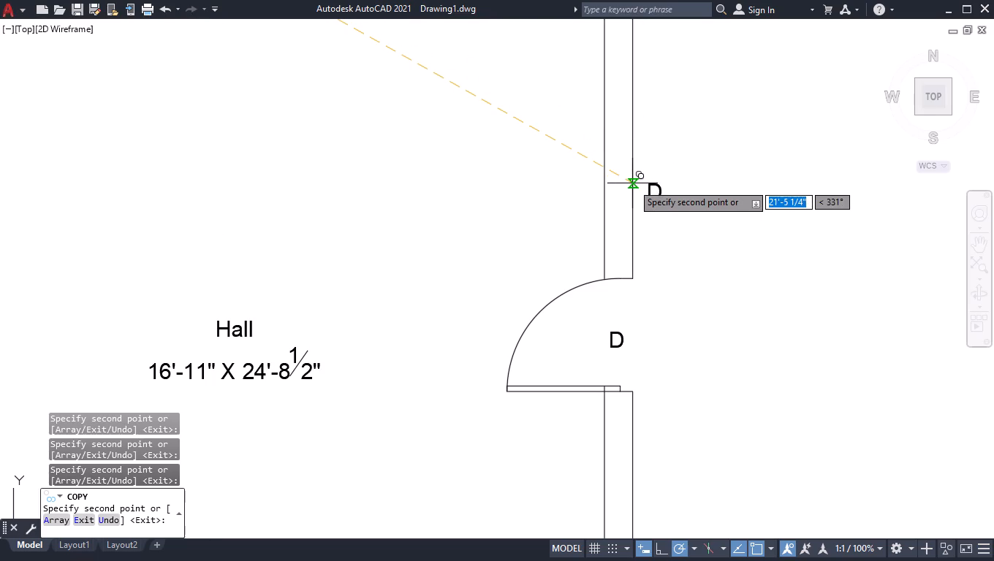
scroll(634, 180, down, 3)
scroll(683, 324, up, 2)
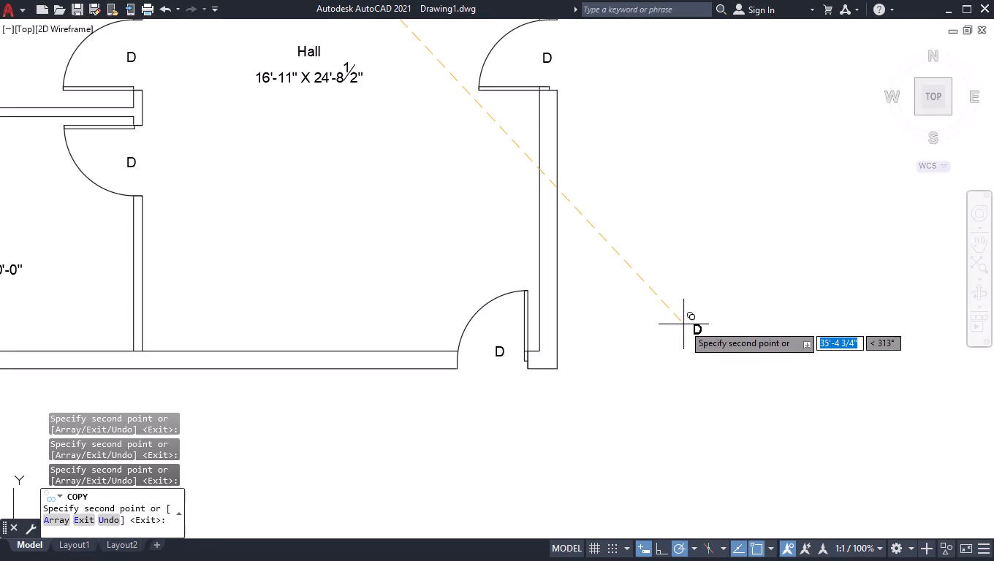
scroll(606, 297, up, 1)
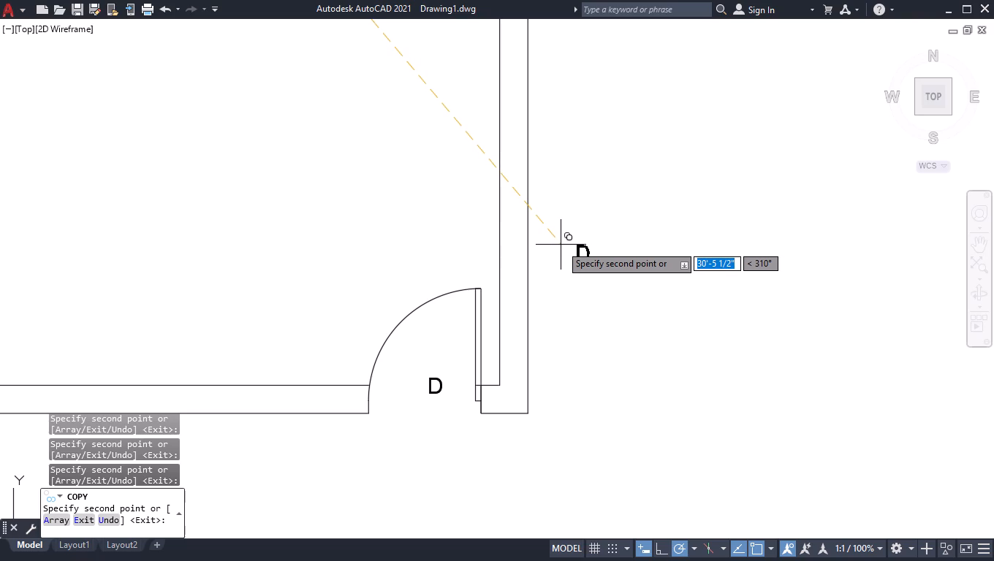
scroll(561, 245, up, 2)
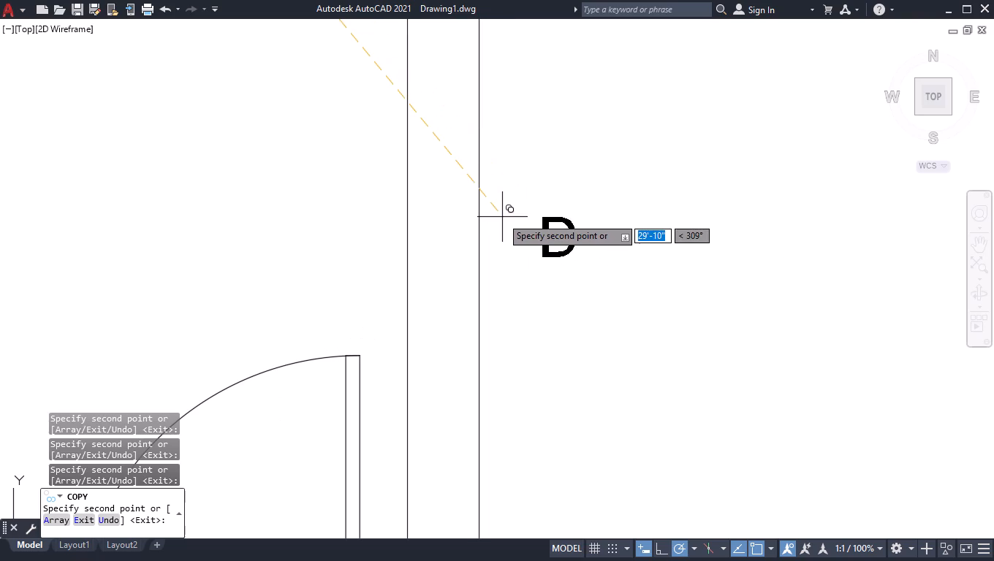
click(467, 240)
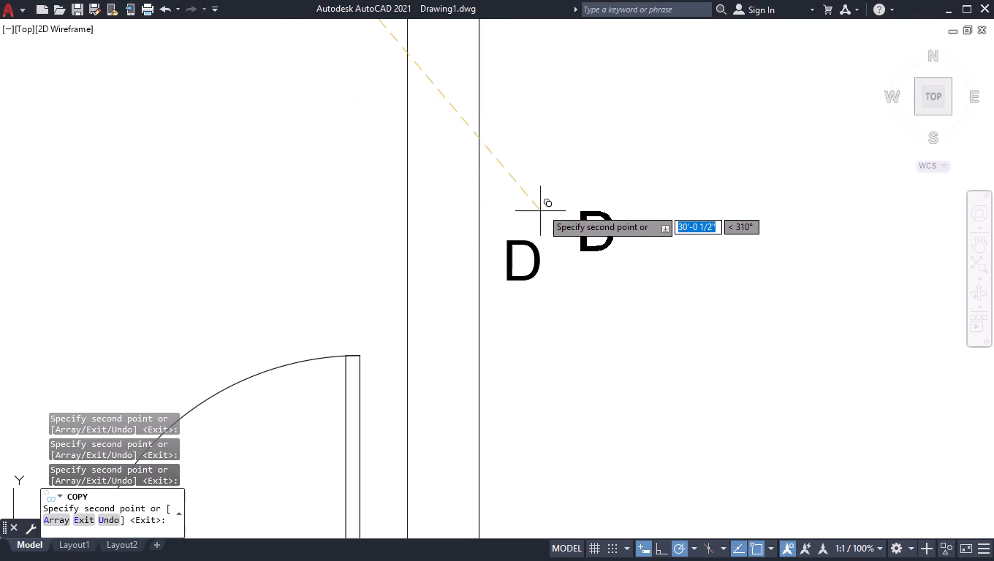
scroll(542, 208, down, 6)
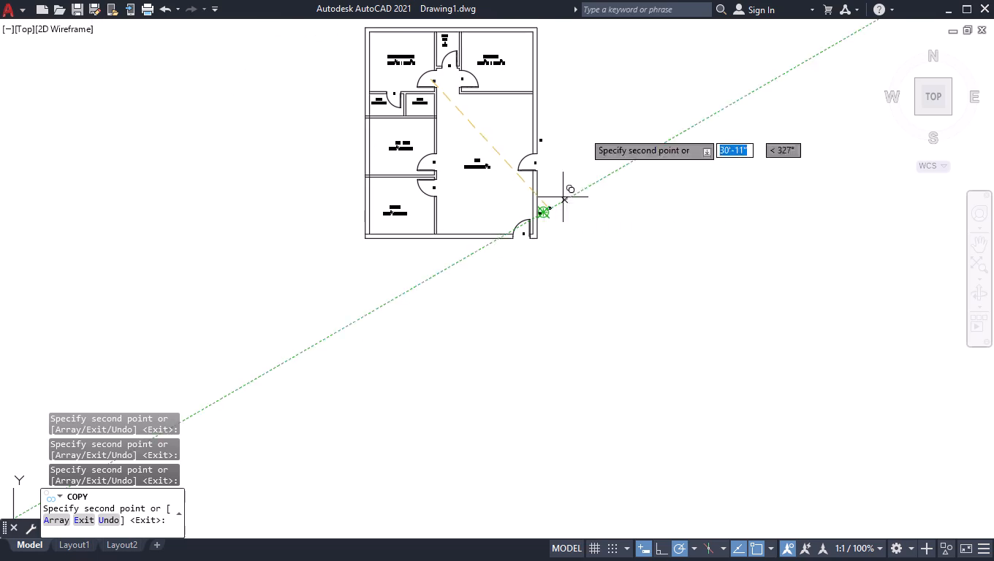
scroll(545, 26, up, 4)
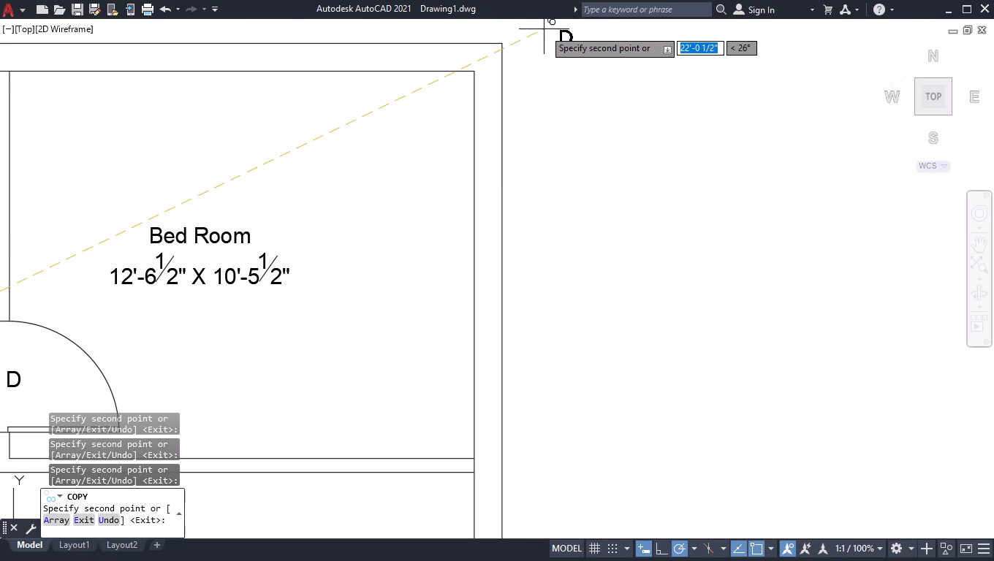
click(498, 341)
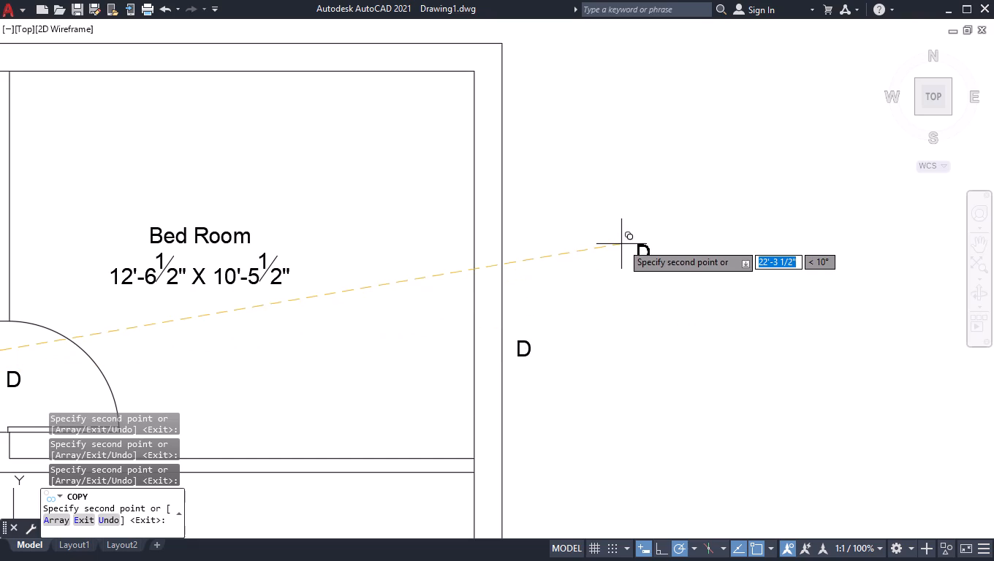
Place "D" copies just outside the plan's top outer wall, above the Bed Room, the Toilet and the Master Bed Room.
scroll(622, 243, down, 3)
scroll(528, 160, up, 3)
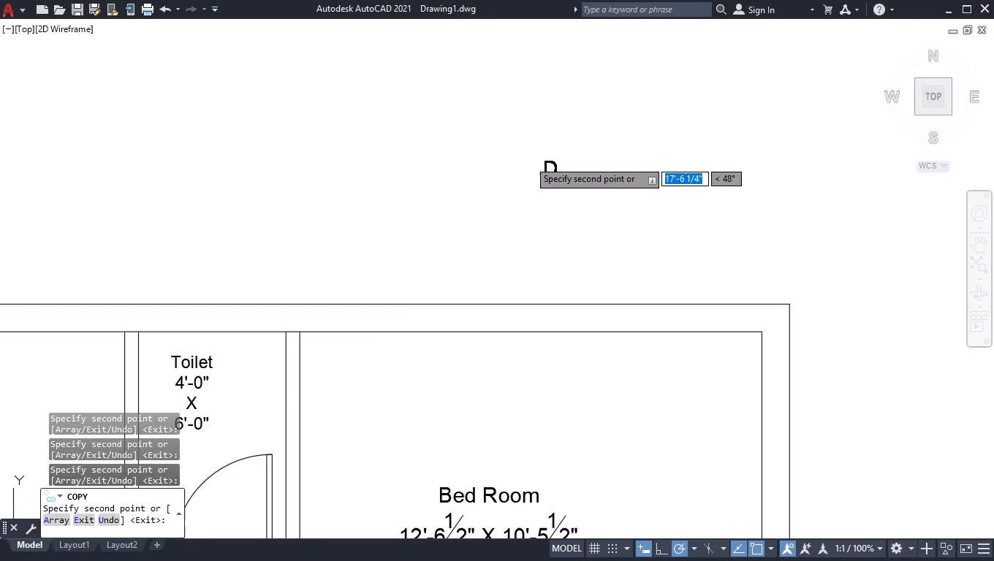
click(573, 273)
scroll(588, 202, down, 1)
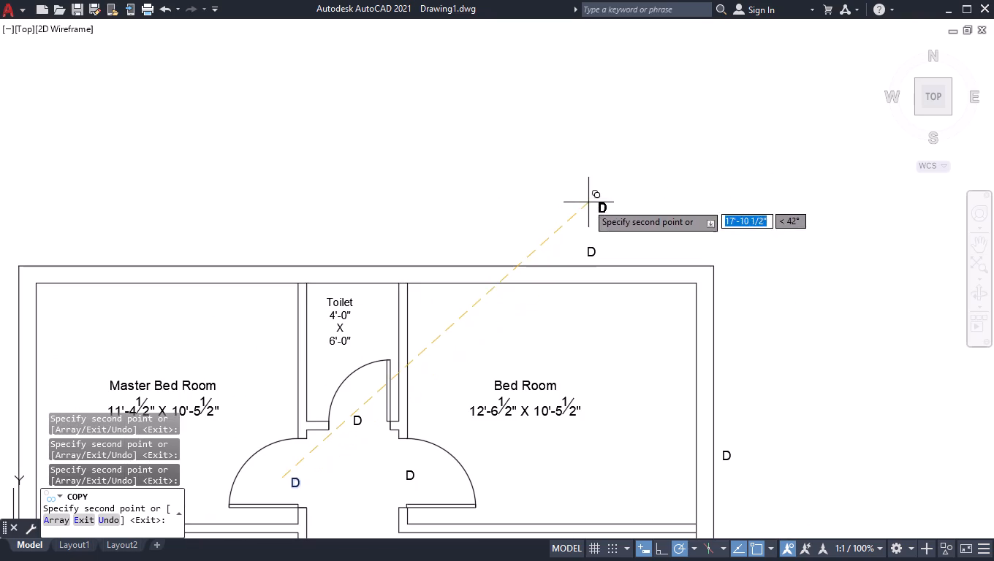
click(338, 250)
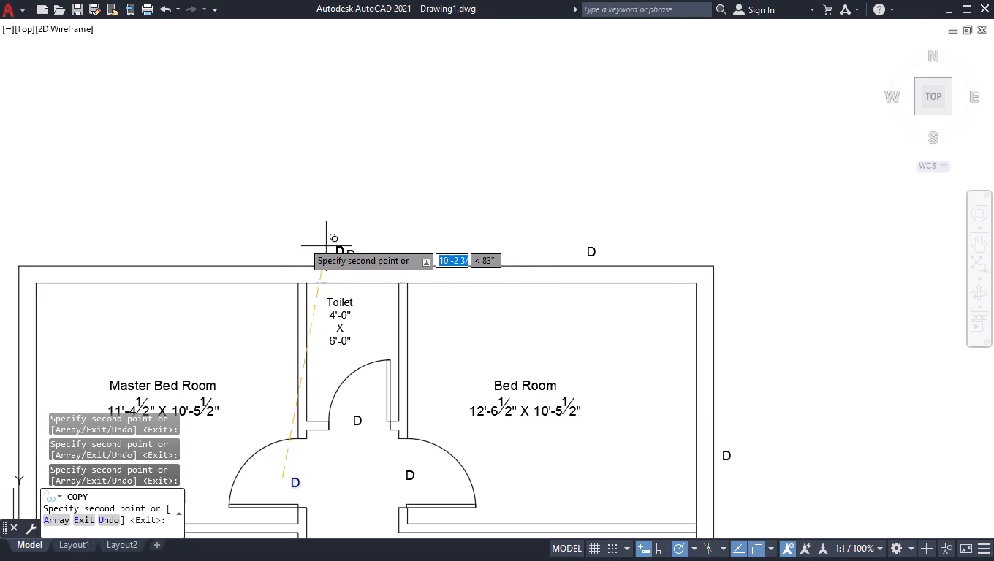
click(231, 243)
scroll(458, 262, down, 3)
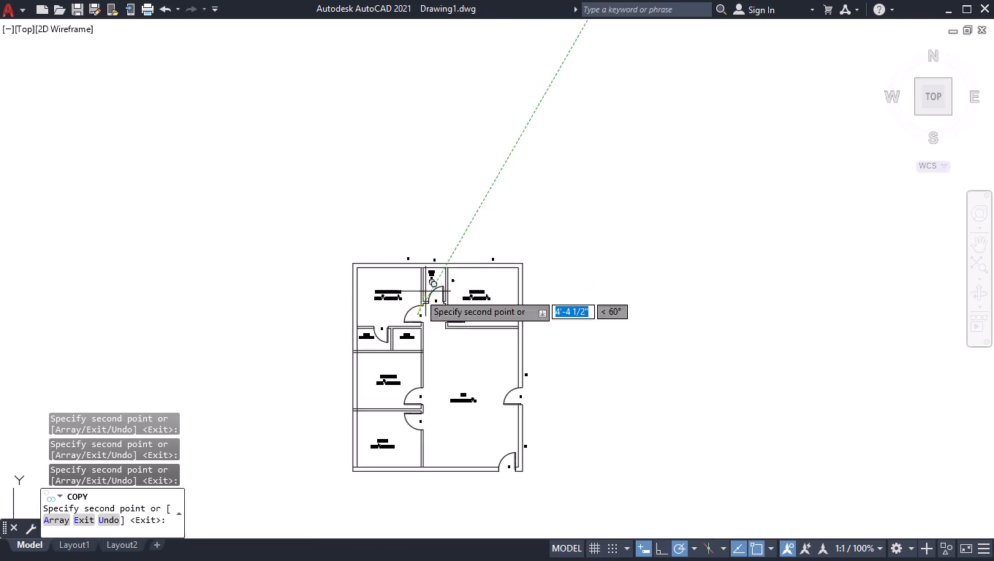
Place "D" copies just outside the plan's left outer wall, beside the Master Bed Room, the 6'-0" X 3'-11" Toilet, the Bed Room and the Kitchen.
scroll(319, 320, up, 3)
scroll(596, 273, up, 2)
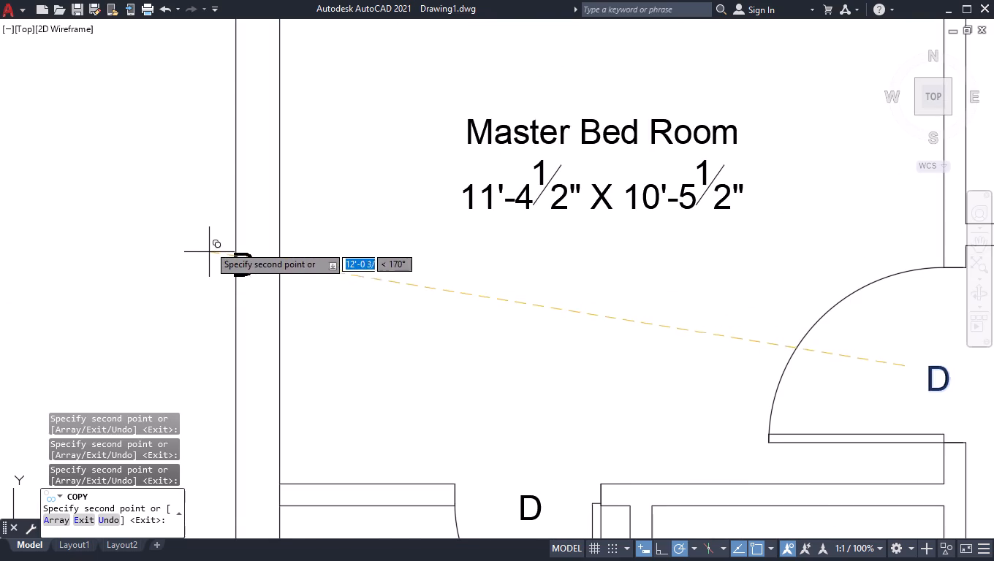
scroll(214, 238, down, 1)
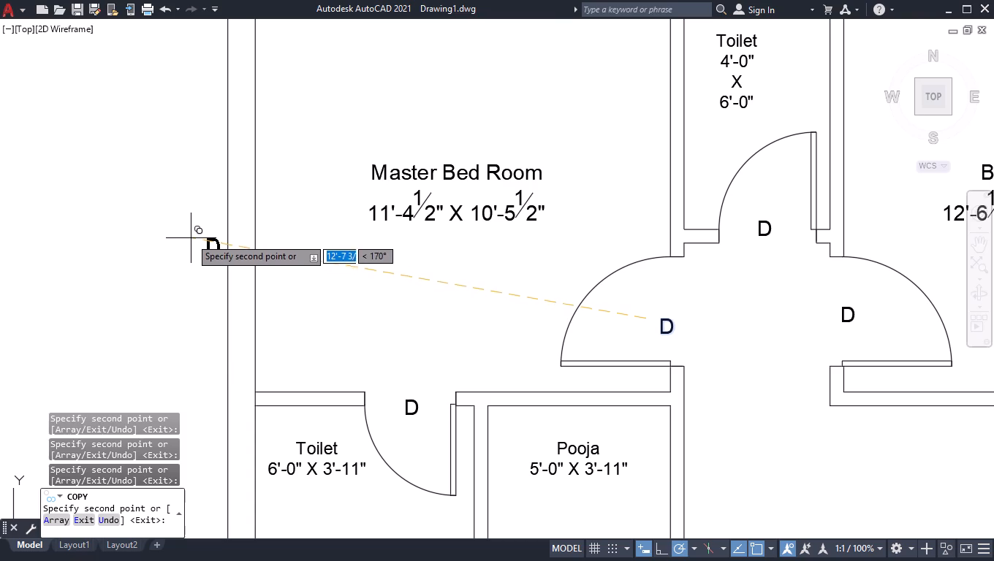
click(189, 234)
scroll(333, 226, down, 2)
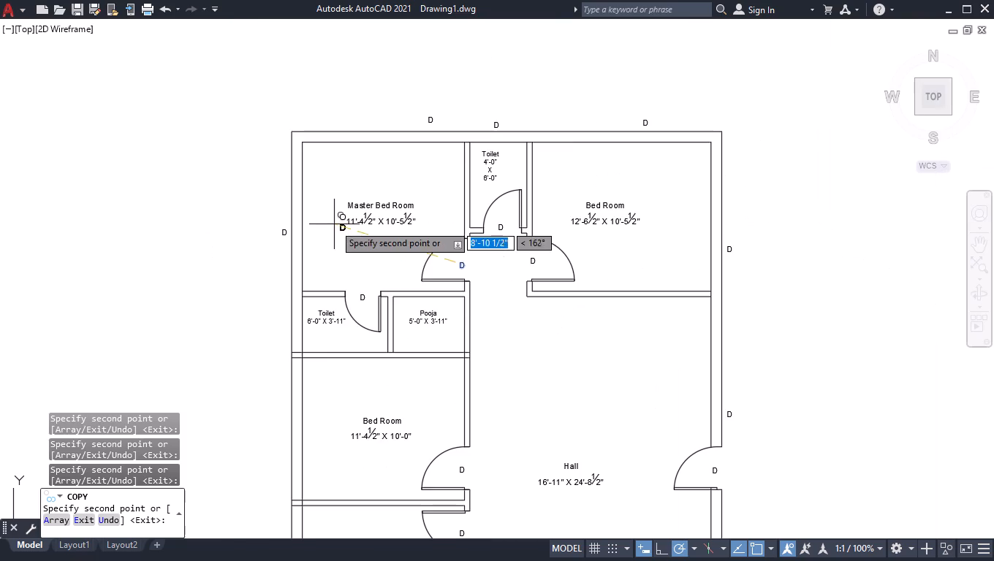
scroll(261, 342, up, 3)
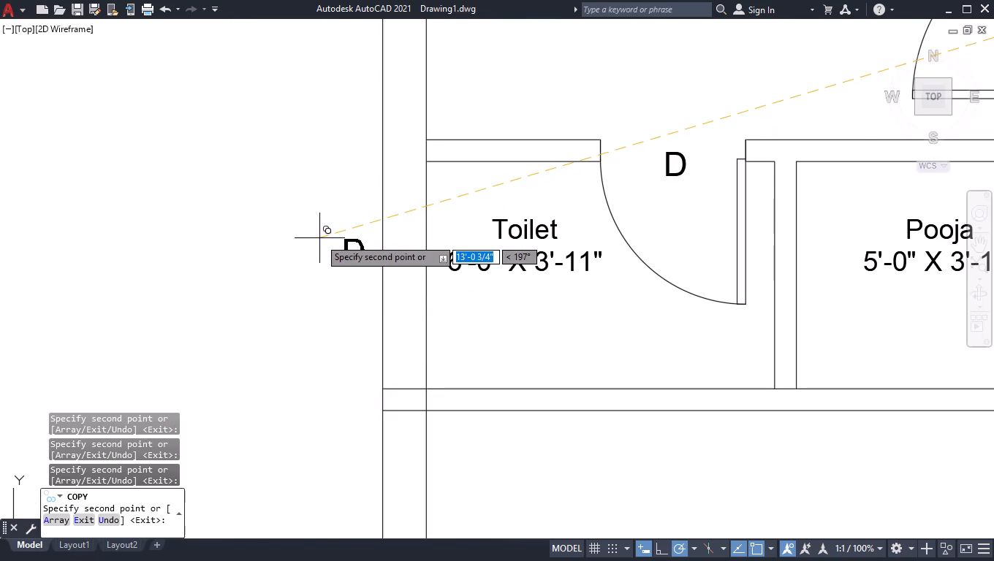
click(321, 237)
scroll(477, 203, down, 2)
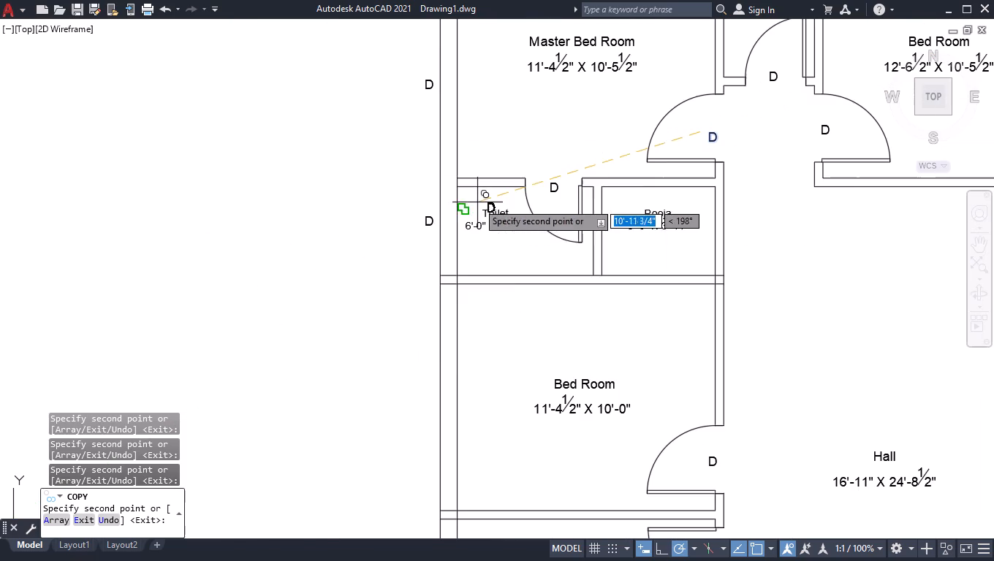
scroll(474, 271, down, 2)
scroll(460, 351, up, 3)
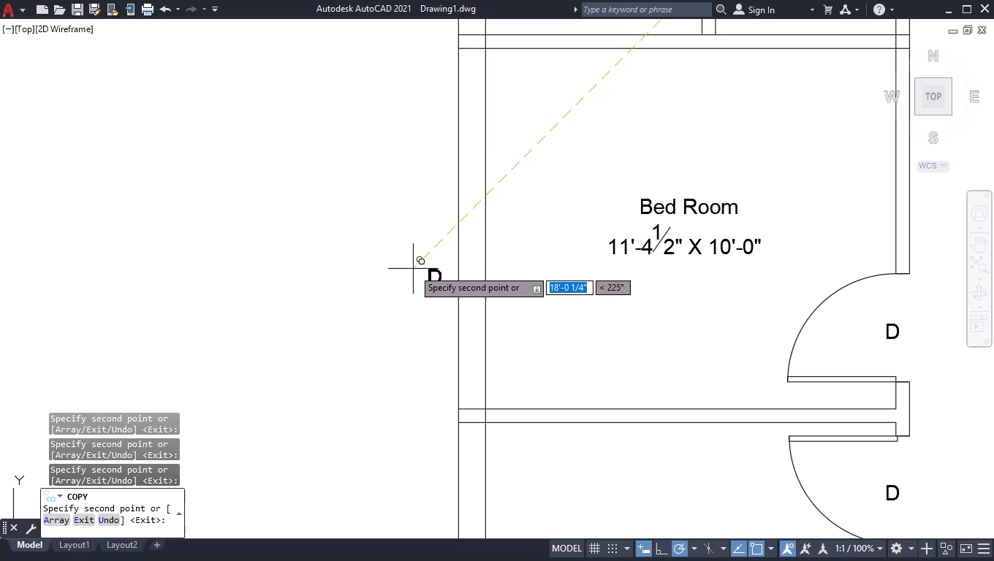
click(413, 269)
scroll(564, 238, down, 2)
scroll(504, 415, up, 3)
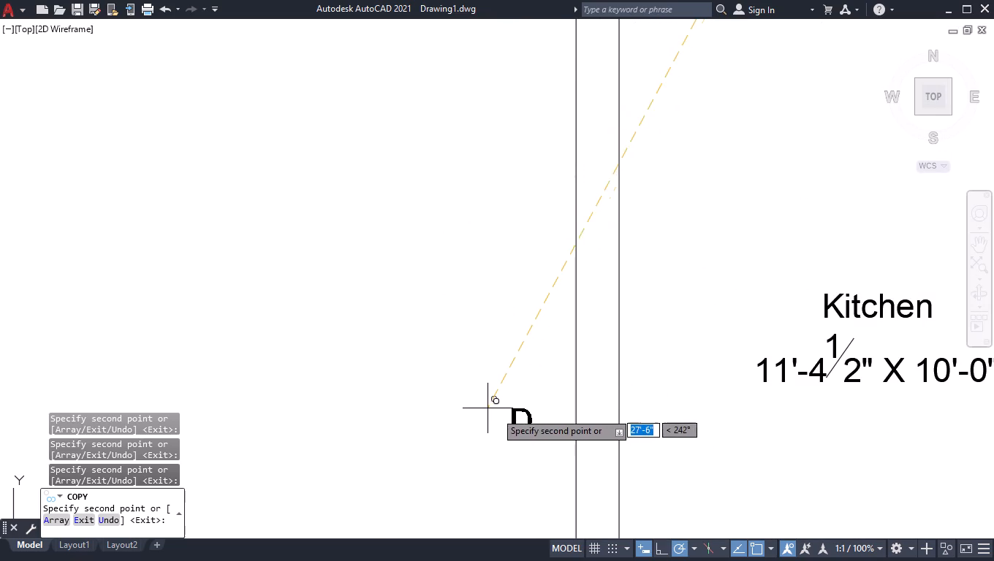
click(497, 412)
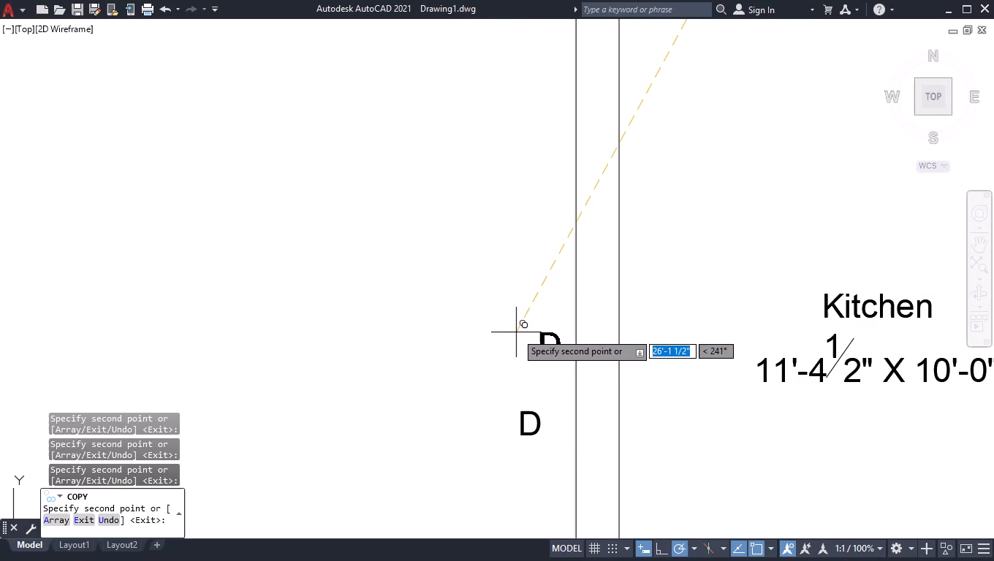
Place the last "D" copy just outside the plan's bottom outer wall, below the Hall between the Kitchen partition and the Hall's lower door.
scroll(631, 197, down, 4)
scroll(725, 370, down, 2)
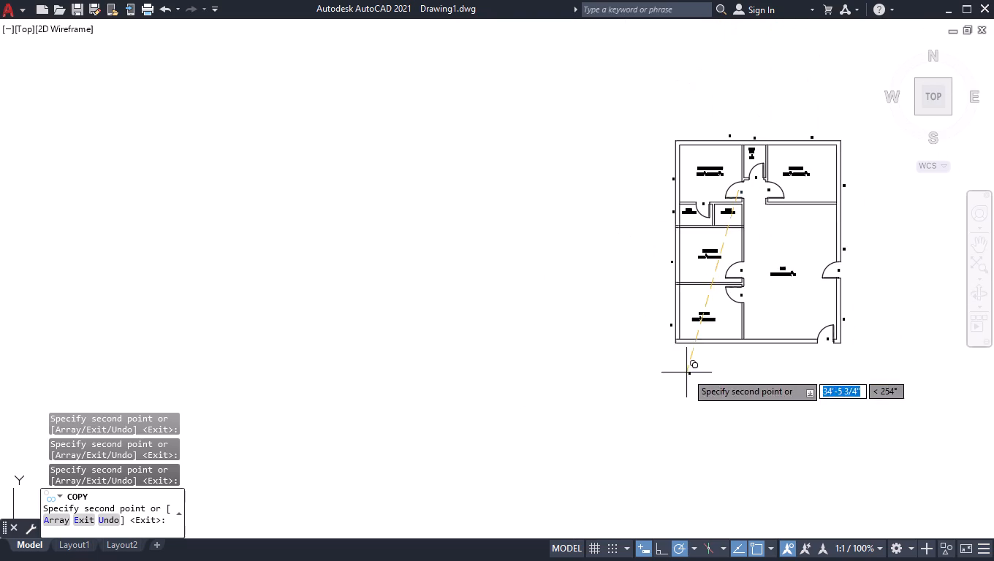
scroll(869, 359, up, 3)
scroll(408, 308, up, 2)
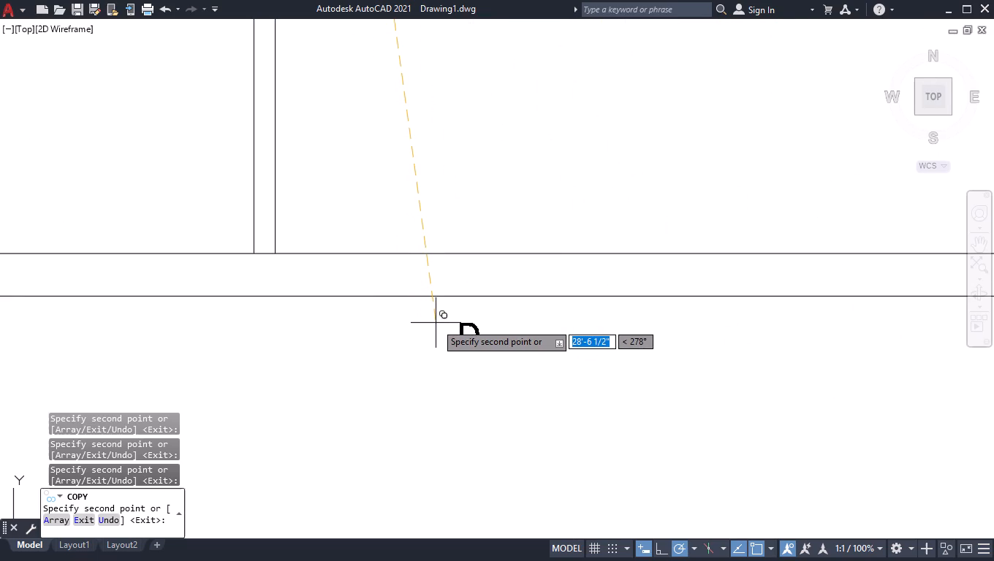
click(436, 323)
scroll(587, 304, down, 1)
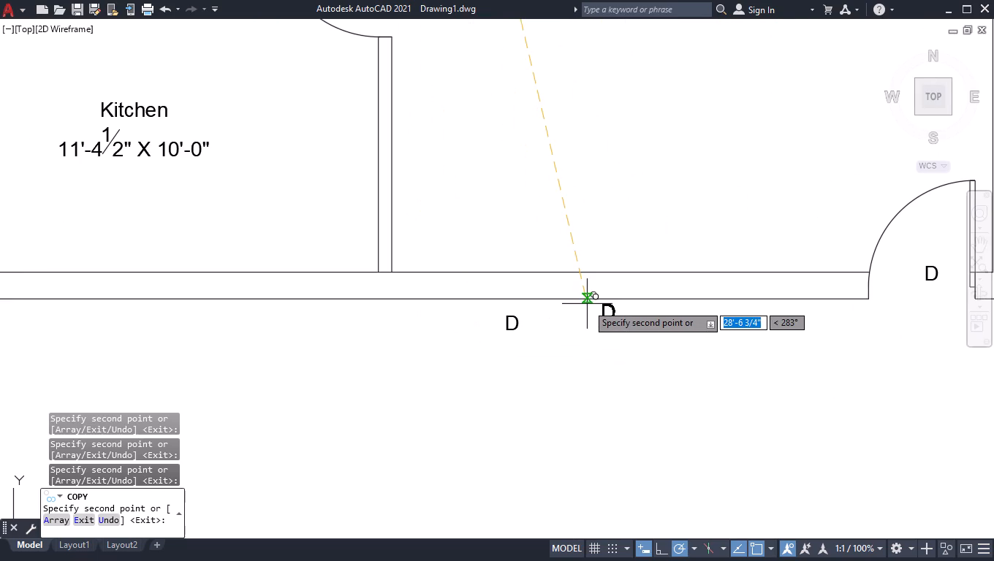
key(Return)
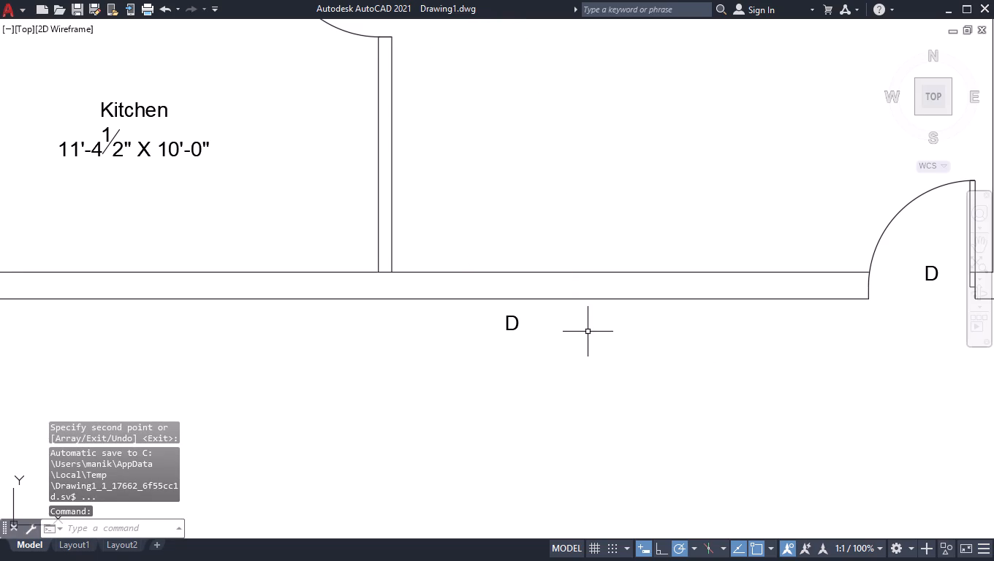
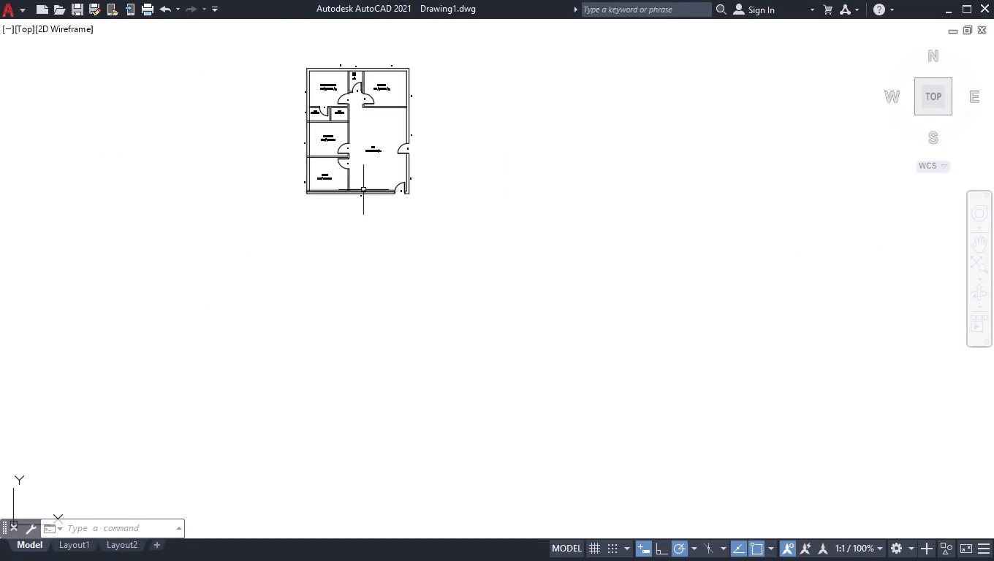
Change the tag at the door of the 4'-0" X 6'-0" Toilet to "D2".
click(927, 103)
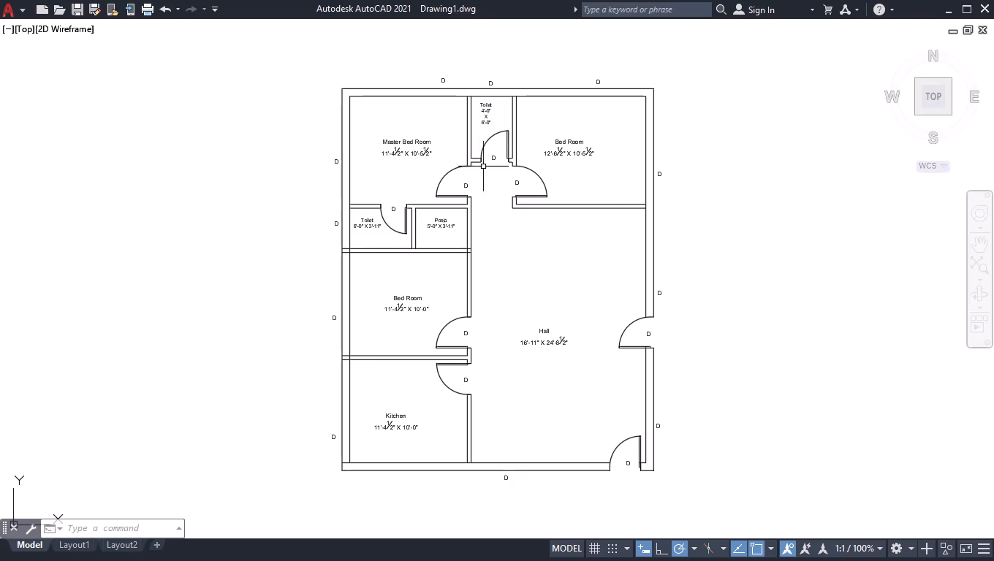
scroll(484, 157, up, 4)
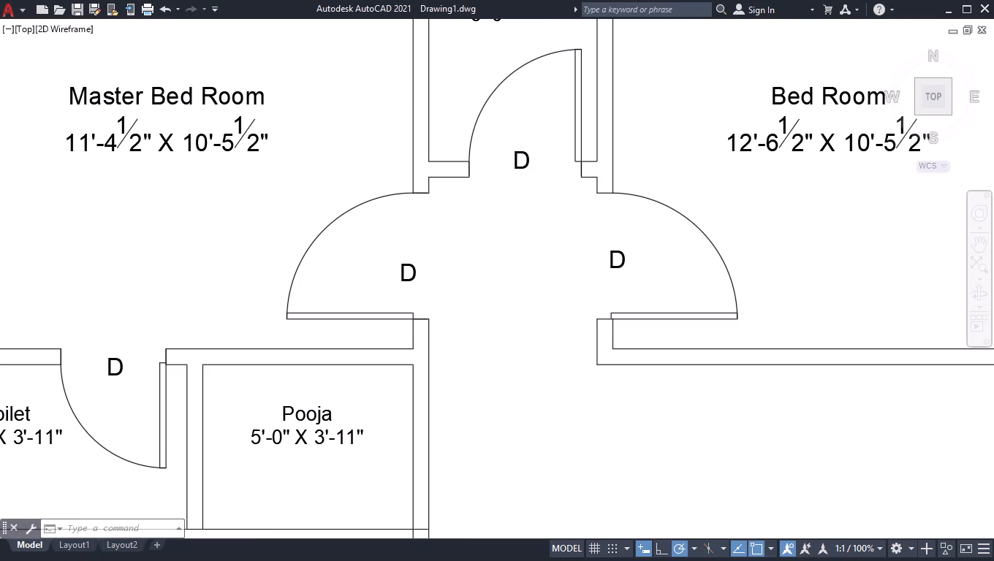
scroll(531, 175, up, 1)
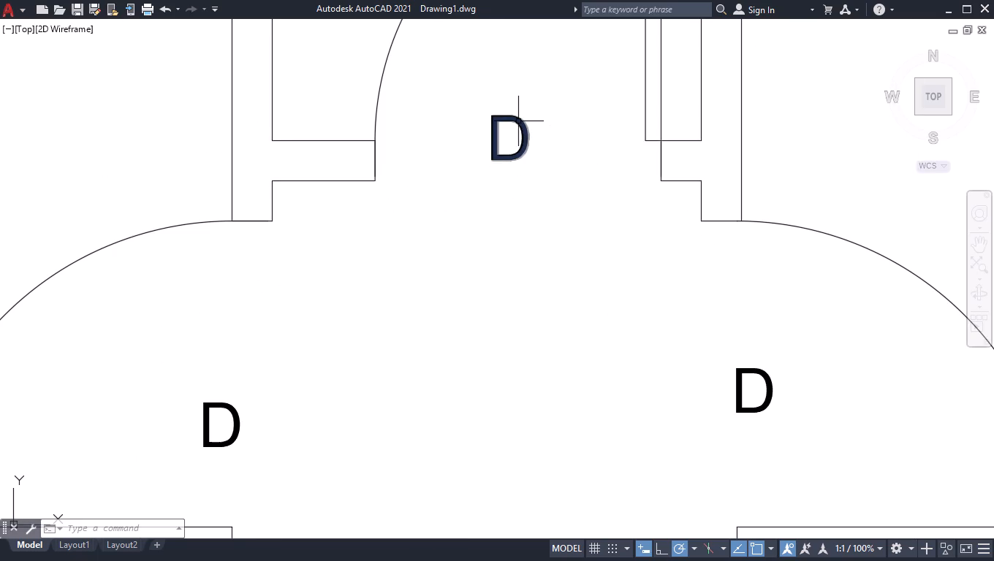
double_click(517, 121)
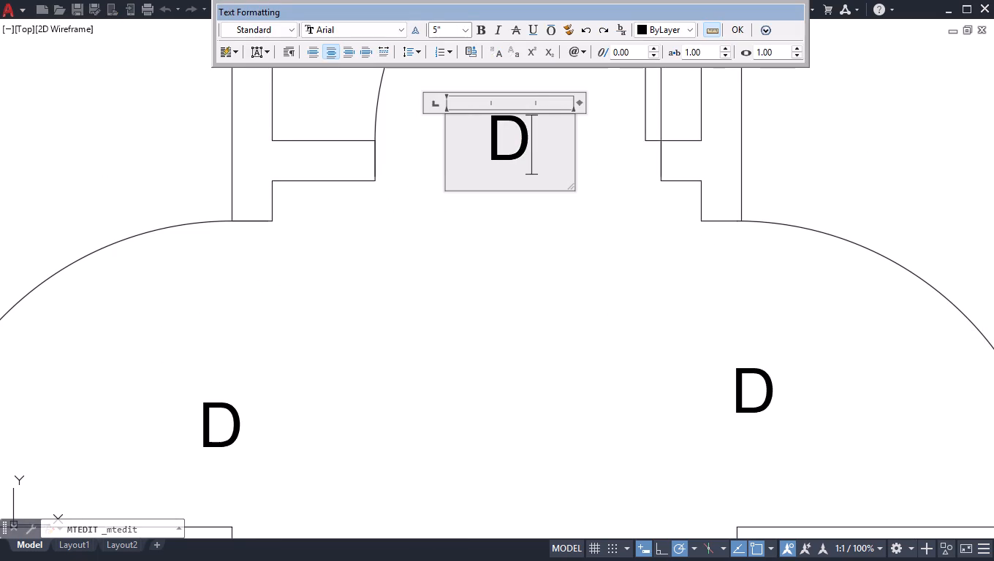
key(2)
click(519, 271)
Change the tag at the Hall's lower door in the bottom outer wall to "MD".
scroll(515, 267, down, 5)
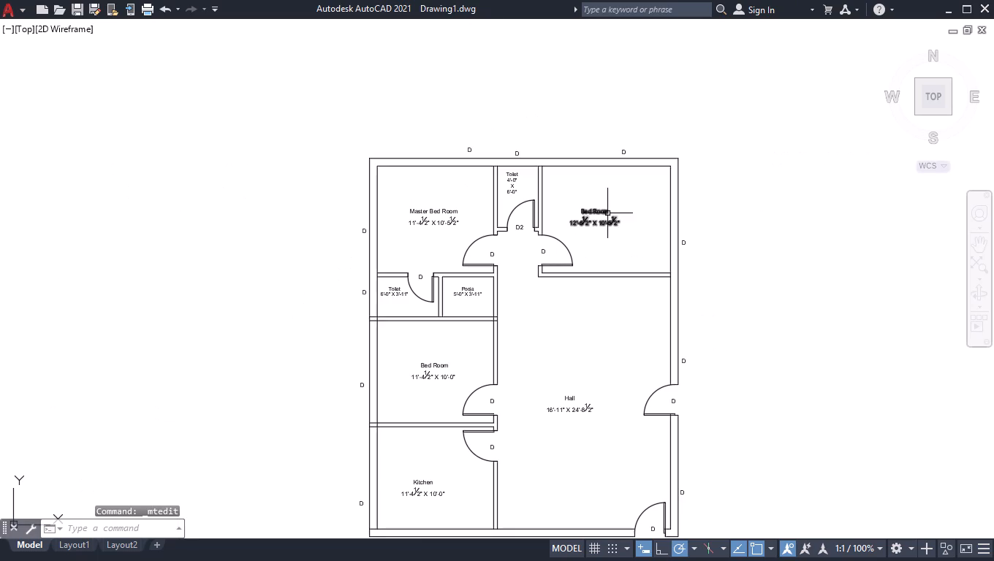
scroll(660, 365, down, 1)
scroll(662, 469, up, 6)
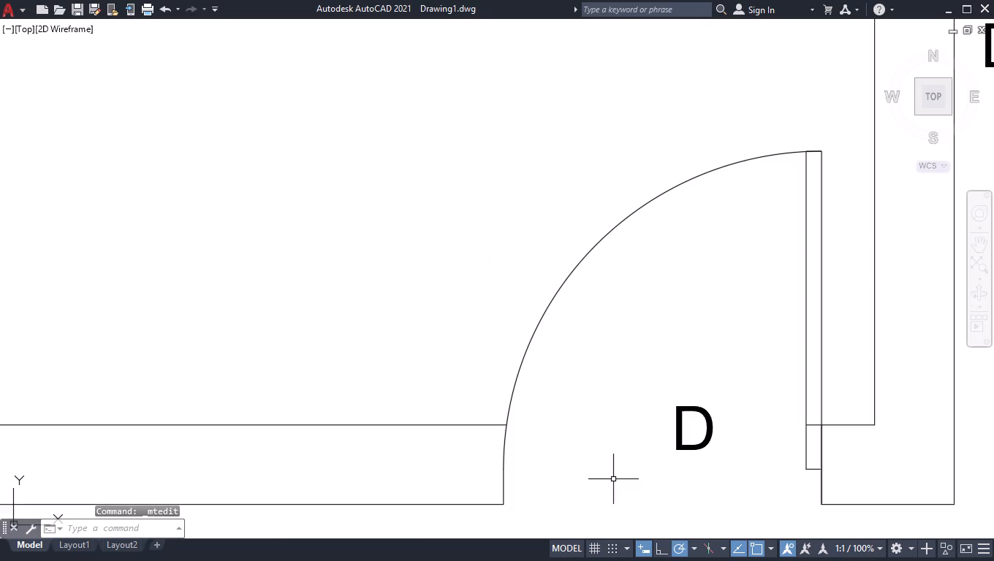
scroll(688, 455, up, 1)
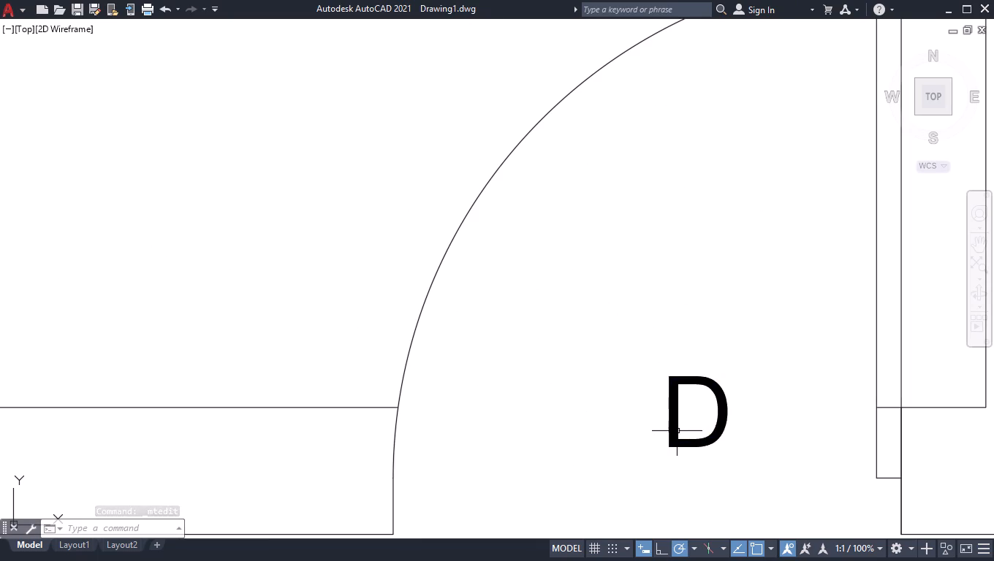
double_click(678, 430)
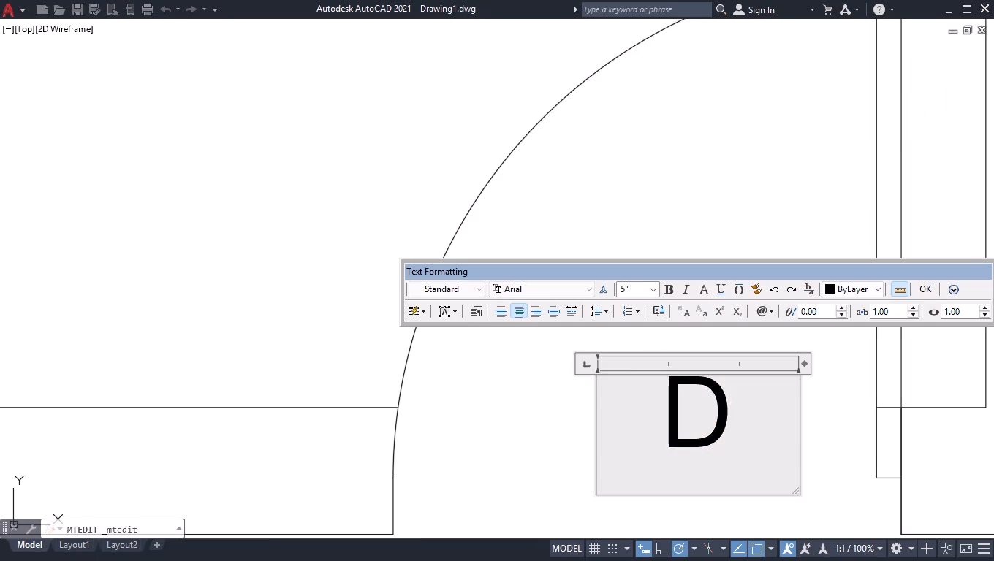
key(m)
click(610, 119)
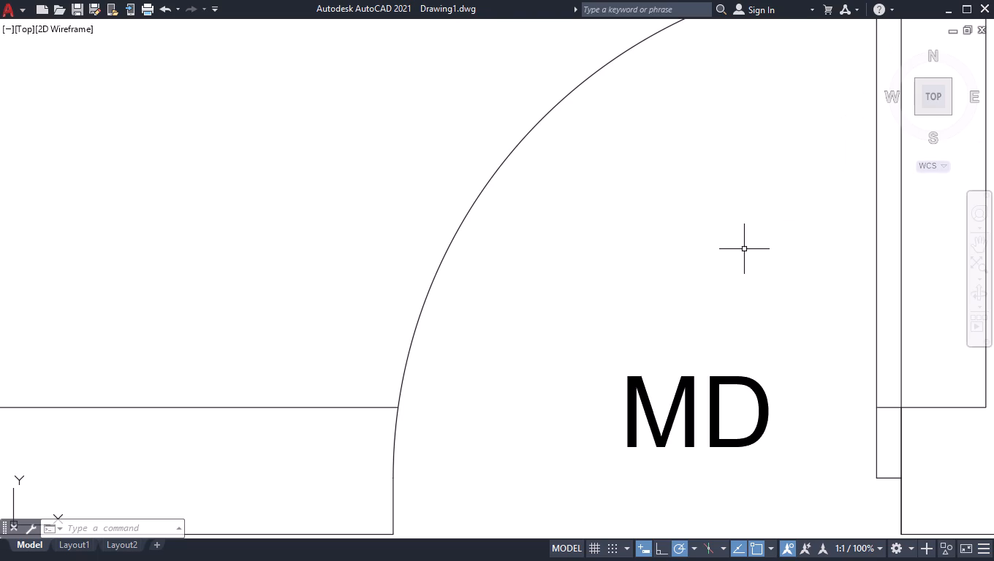
Change the tag outside the right outer wall near the Hall's lower corner to "W".
scroll(727, 259, down, 4)
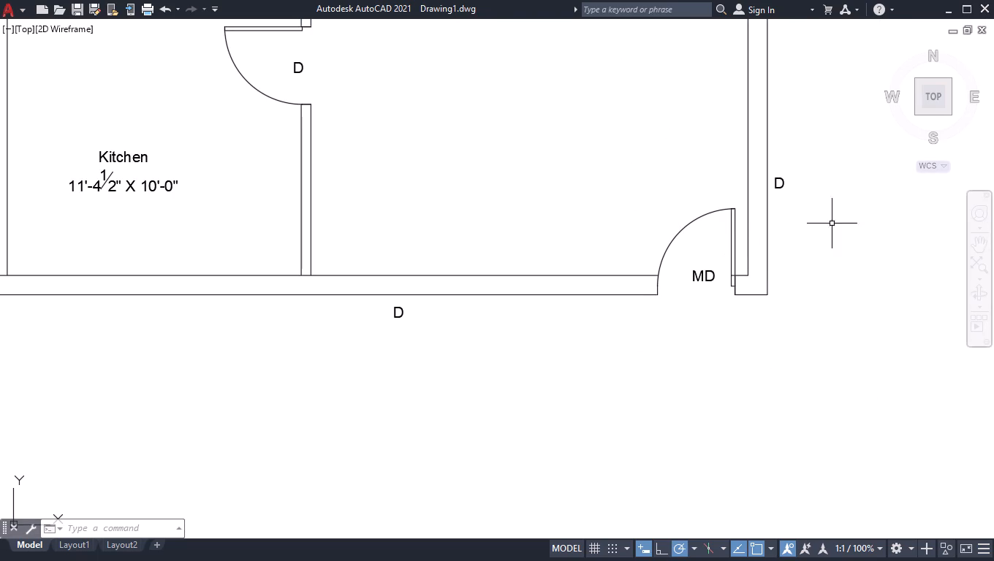
scroll(781, 167, up, 3)
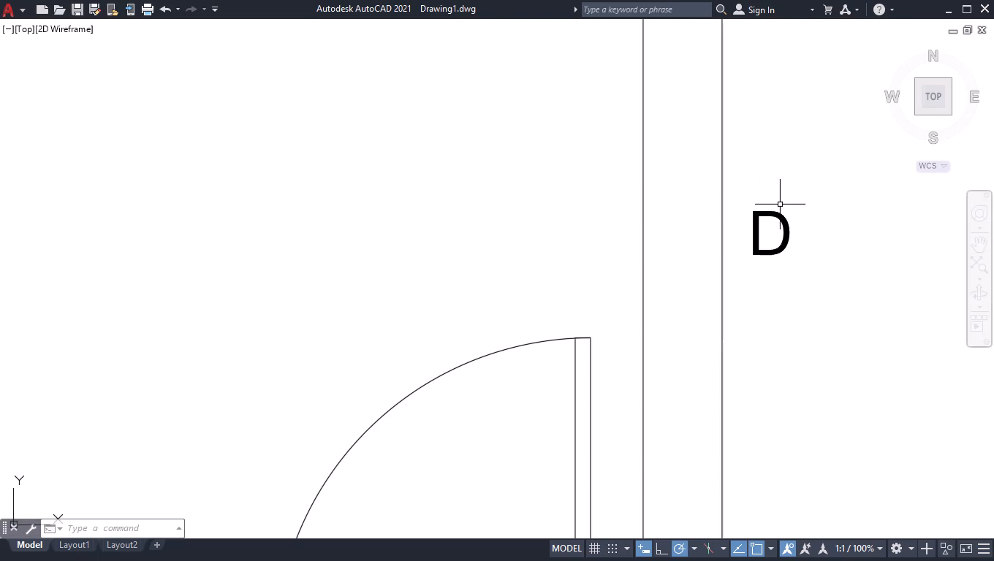
double_click(778, 211)
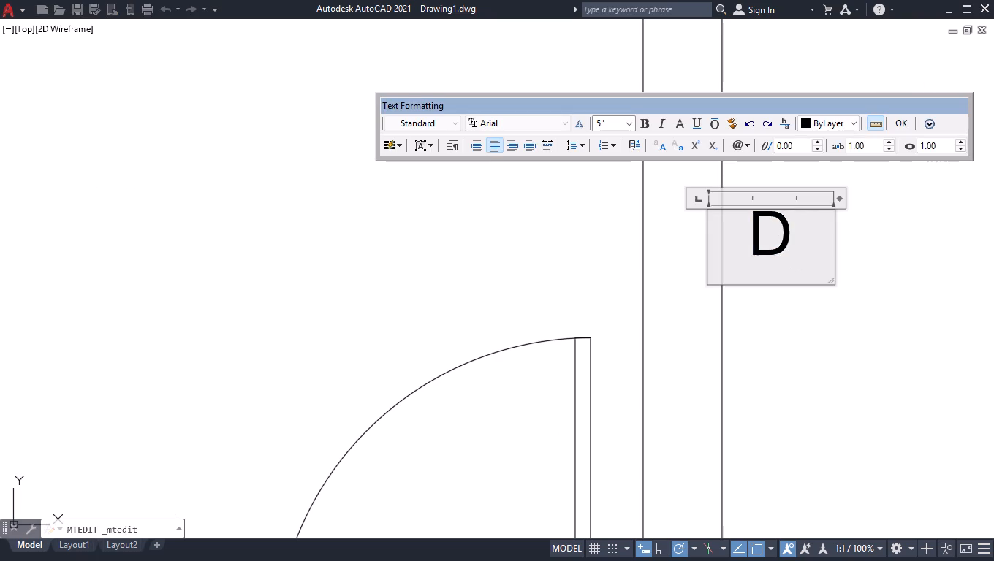
key(BackSpace)
key(w)
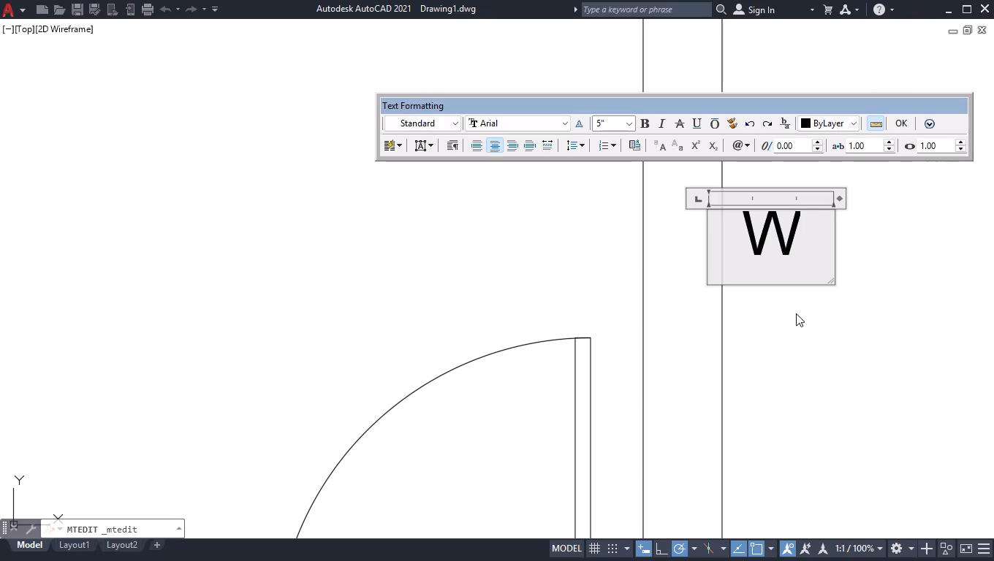
click(796, 318)
Change the tag outside the right outer wall just above the Hall's side door to "W".
scroll(694, 350, down, 4)
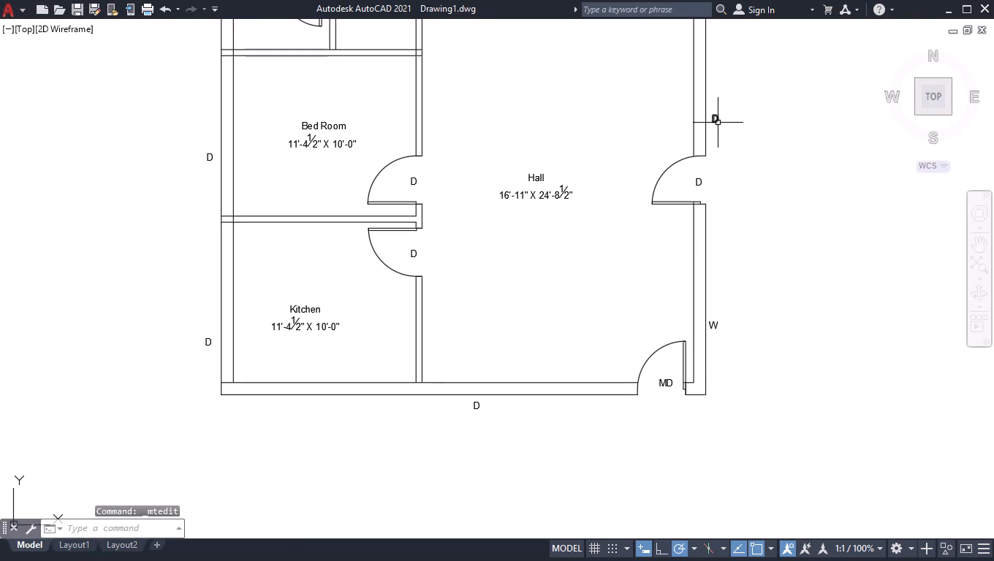
scroll(726, 94, up, 3)
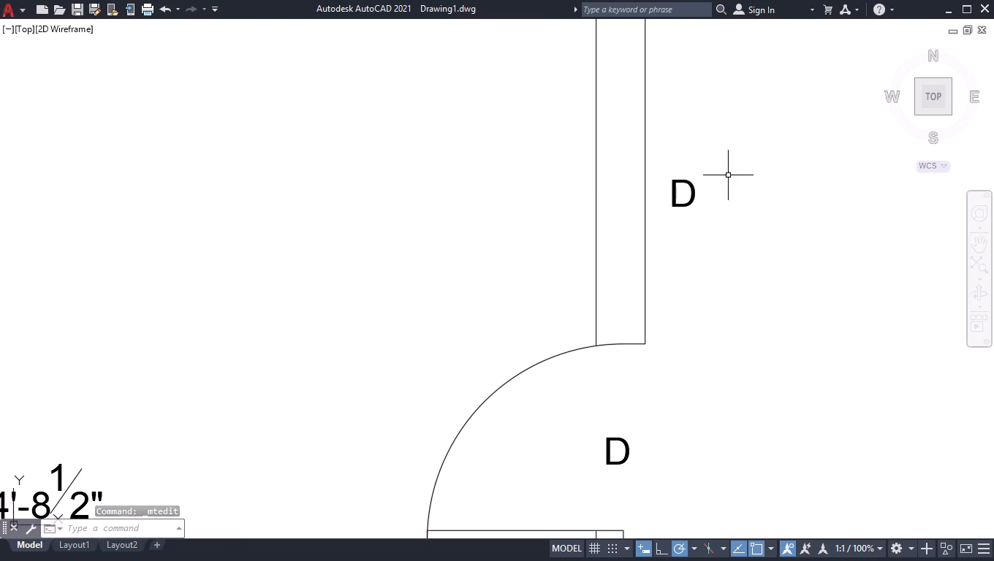
scroll(726, 185, up, 2)
double_click(638, 182)
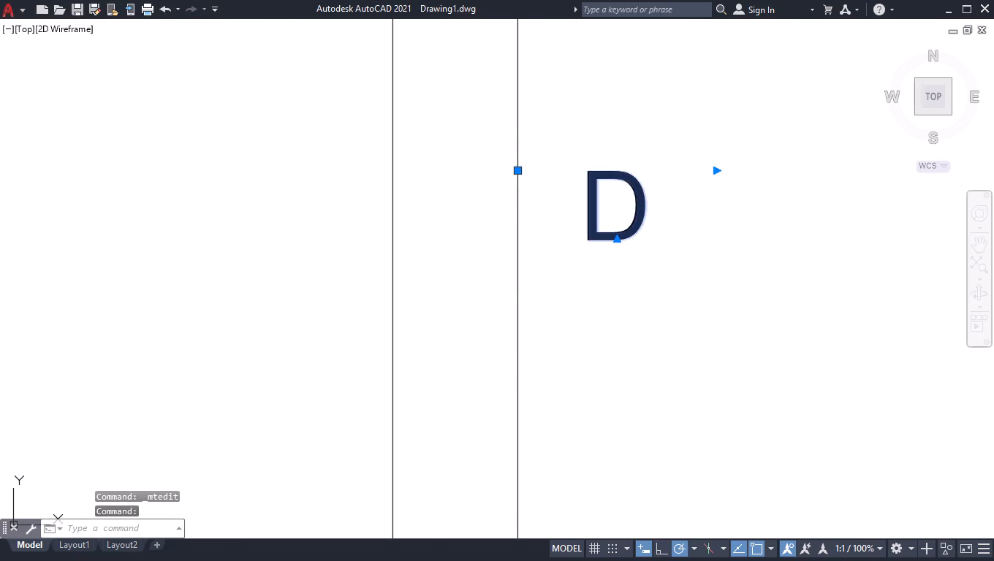
key(BackSpace)
key(w)
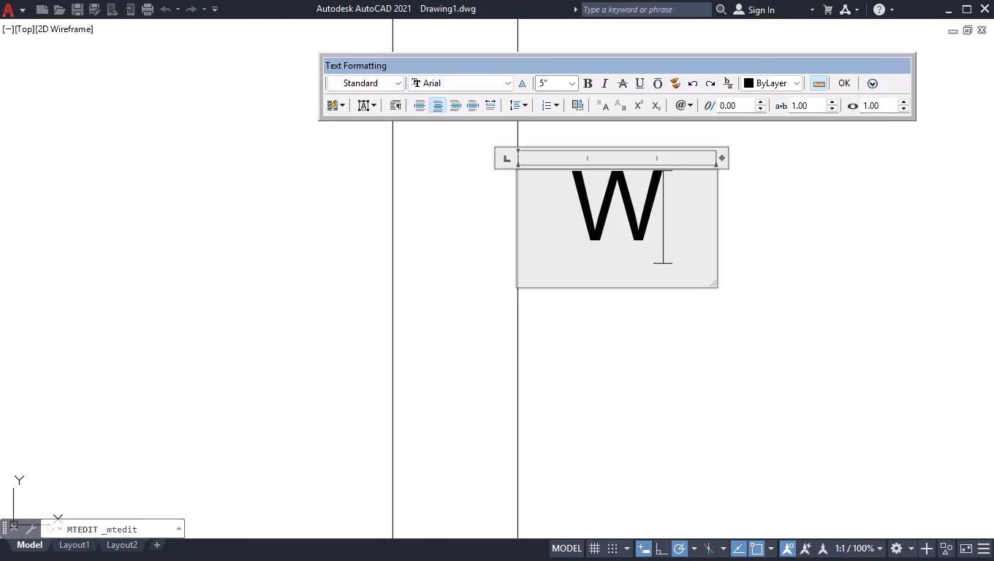
click(588, 356)
Change the tag outside the right outer wall beside the 12'-6 1/2" X 10'-5 1/2" Bed Room to "W".
scroll(588, 356, down, 2)
scroll(693, 236, down, 2)
scroll(705, 148, down, 1)
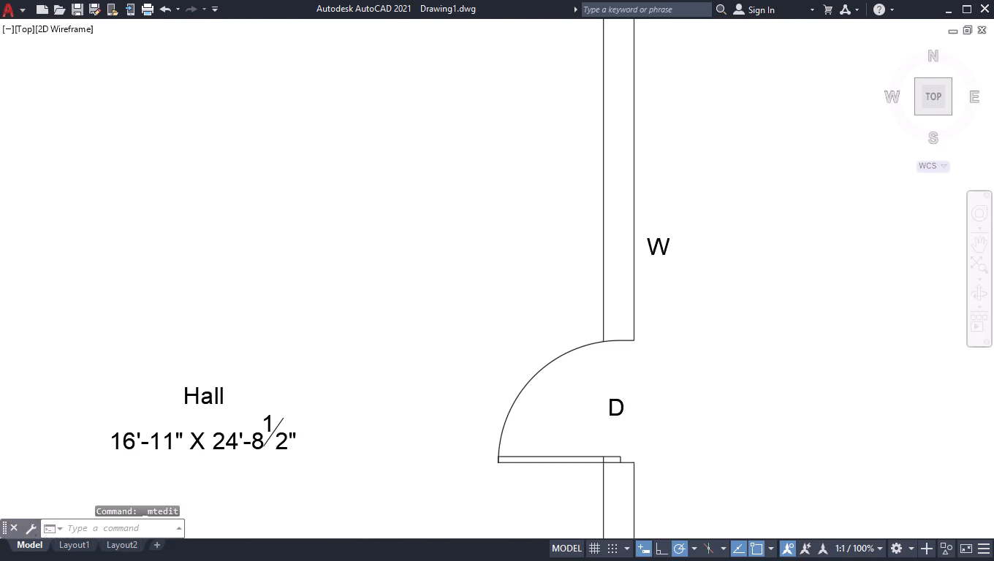
scroll(705, 153, down, 2)
scroll(694, 41, up, 5)
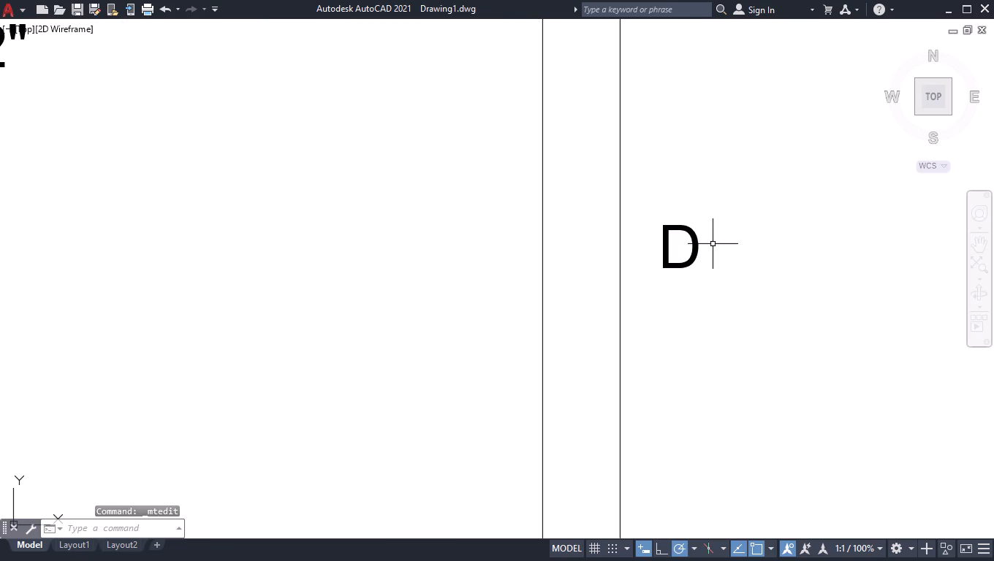
double_click(699, 244)
key(BackSpace)
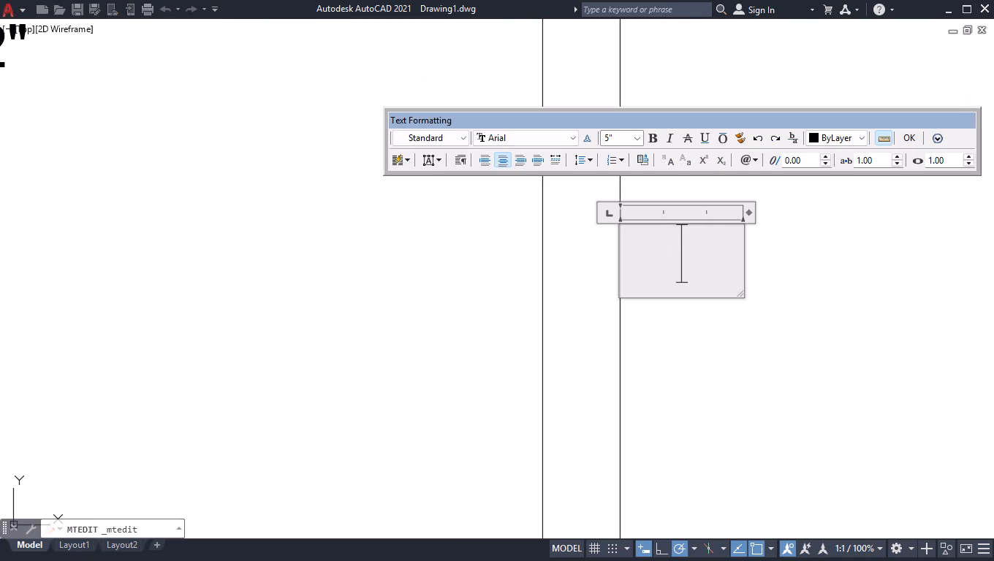
key(w)
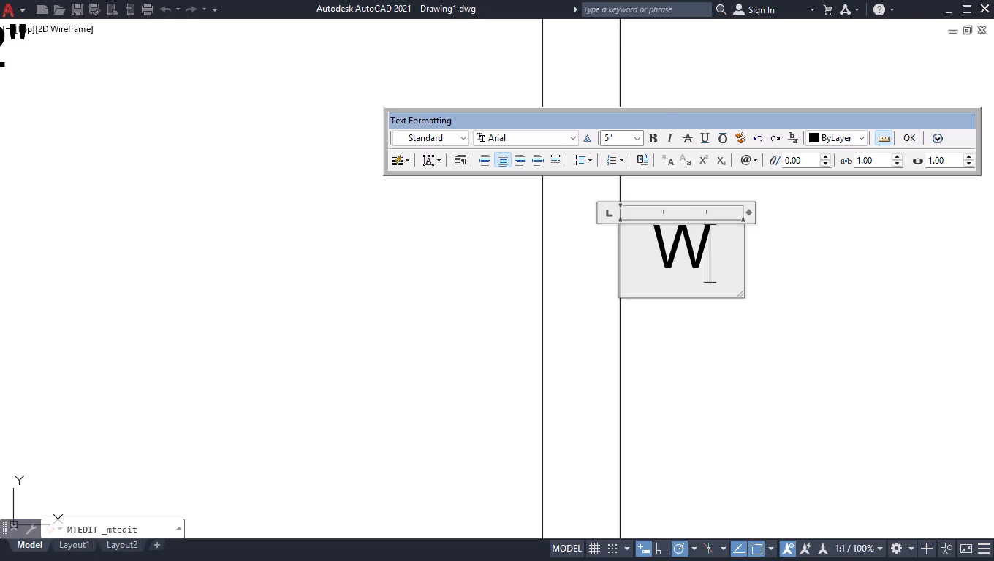
scroll(695, 240, down, 2)
click(557, 266)
Change the tag outside the top outer wall above the 12'-6 1/2" X 10'-5 1/2" Bed Room to "W".
scroll(628, 240, down, 2)
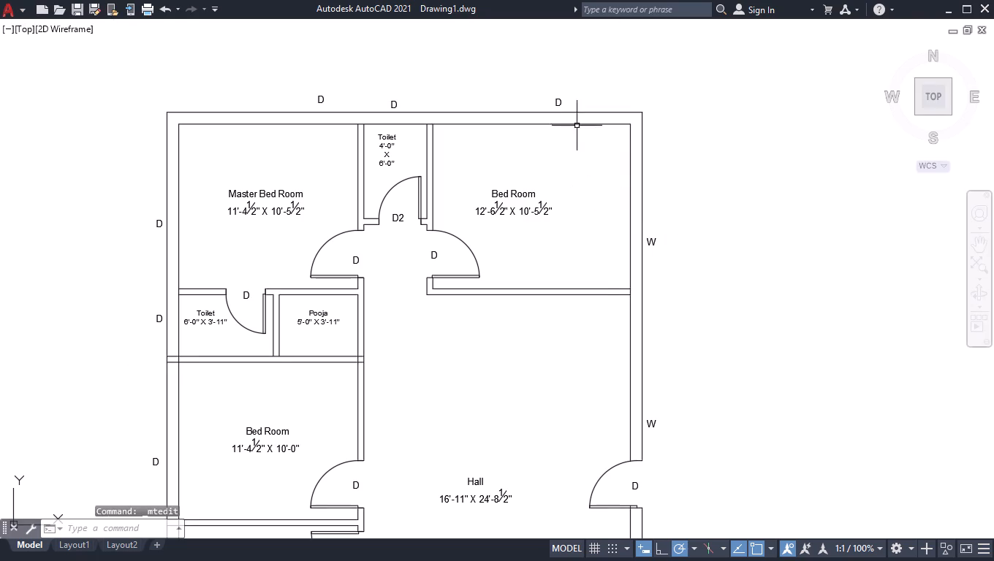
scroll(565, 103, up, 6)
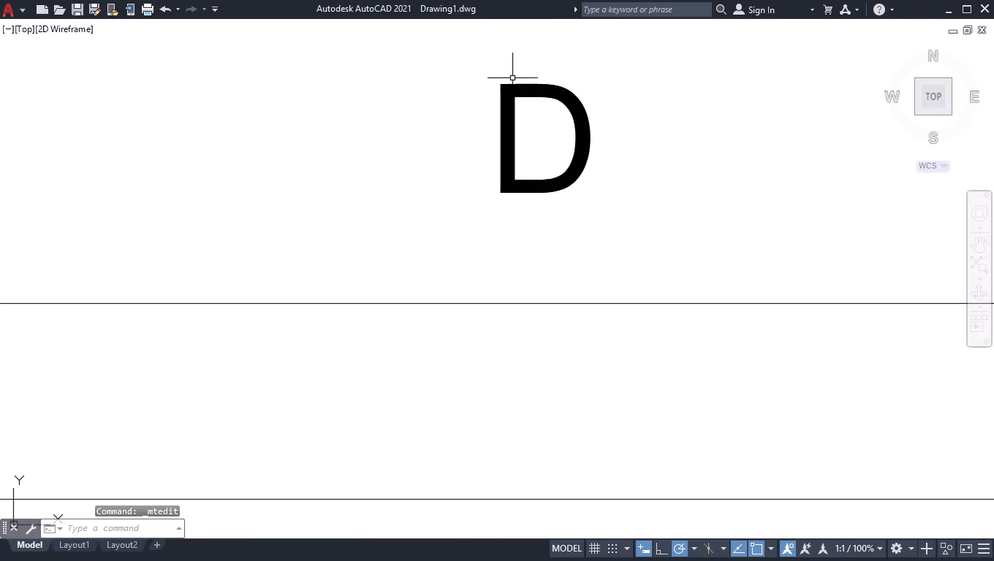
double_click(500, 85)
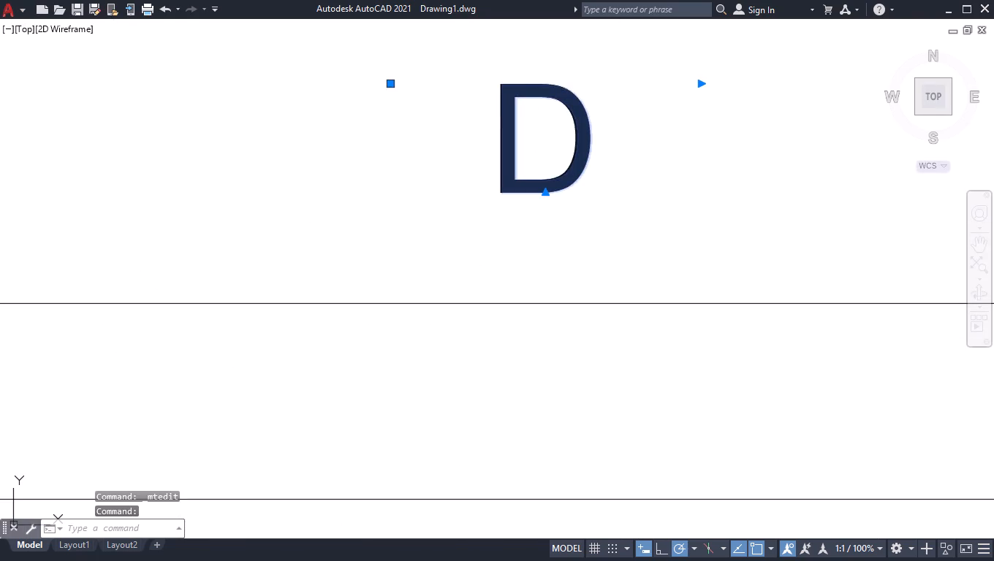
key(Right)
key(BackSpace)
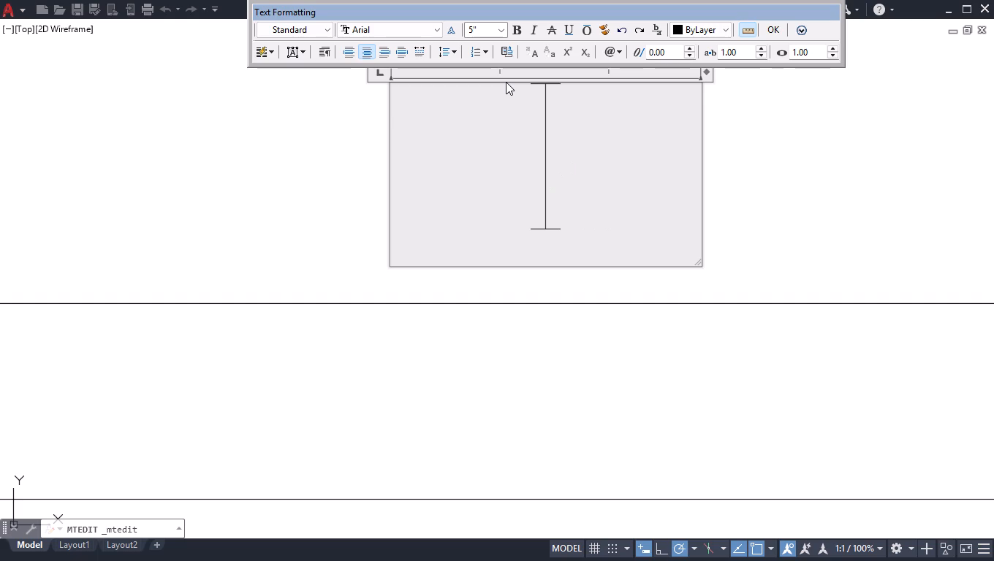
key(2)
key(BackSpace)
key(w)
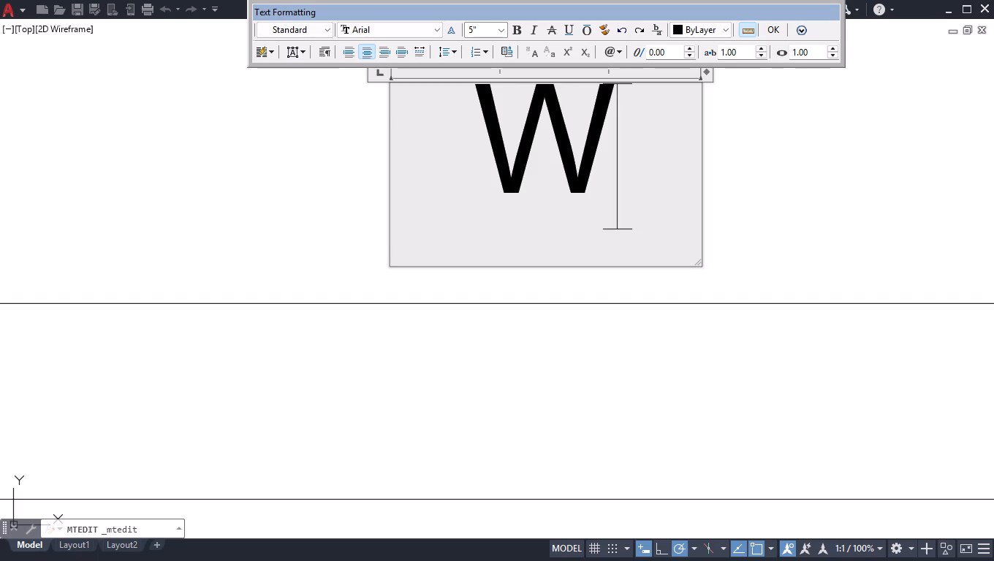
click(322, 163)
Change the tag outside the top outer wall above the Master Bed Room to "W".
scroll(444, 144, down, 1)
scroll(528, 148, down, 2)
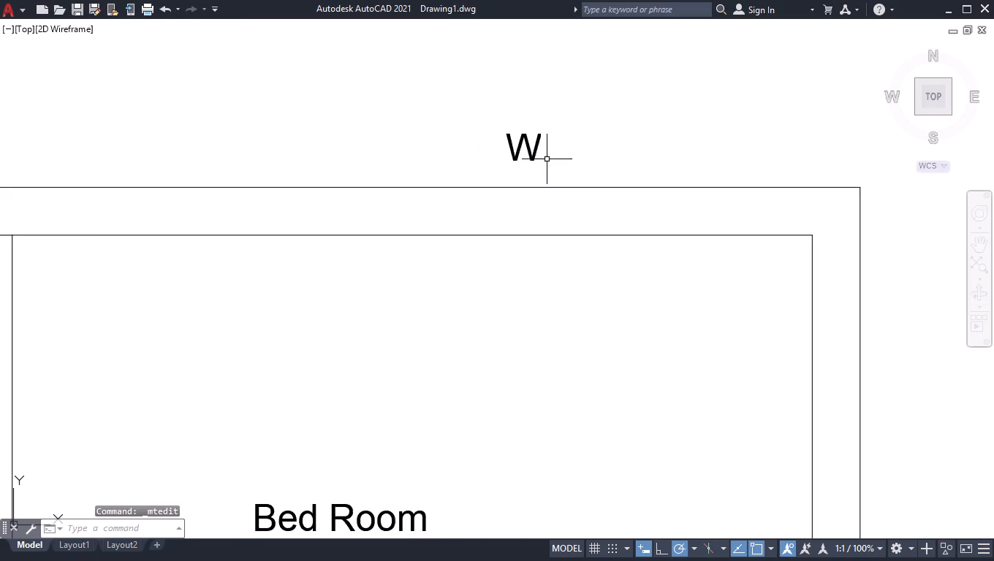
scroll(605, 149, down, 2)
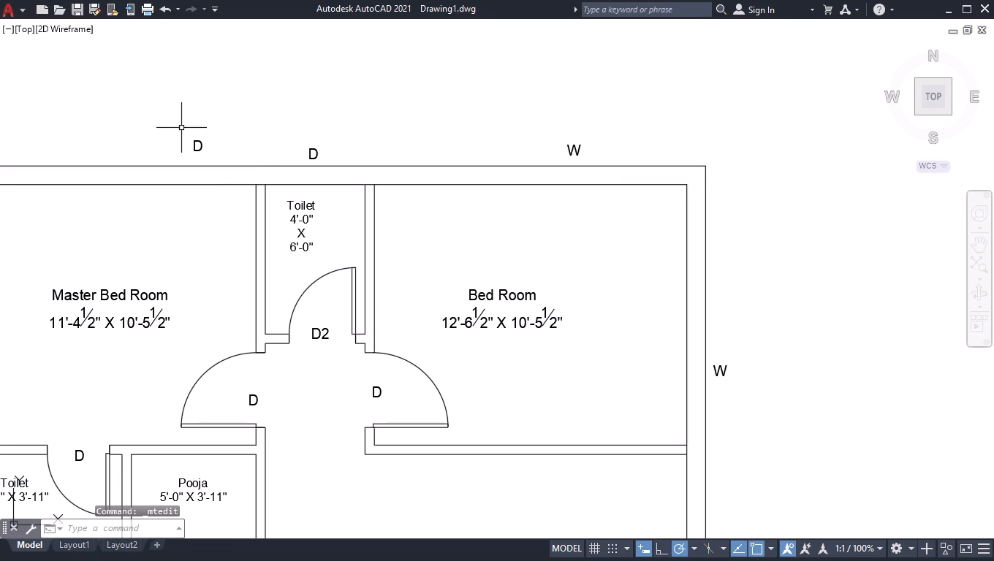
scroll(183, 137, up, 2)
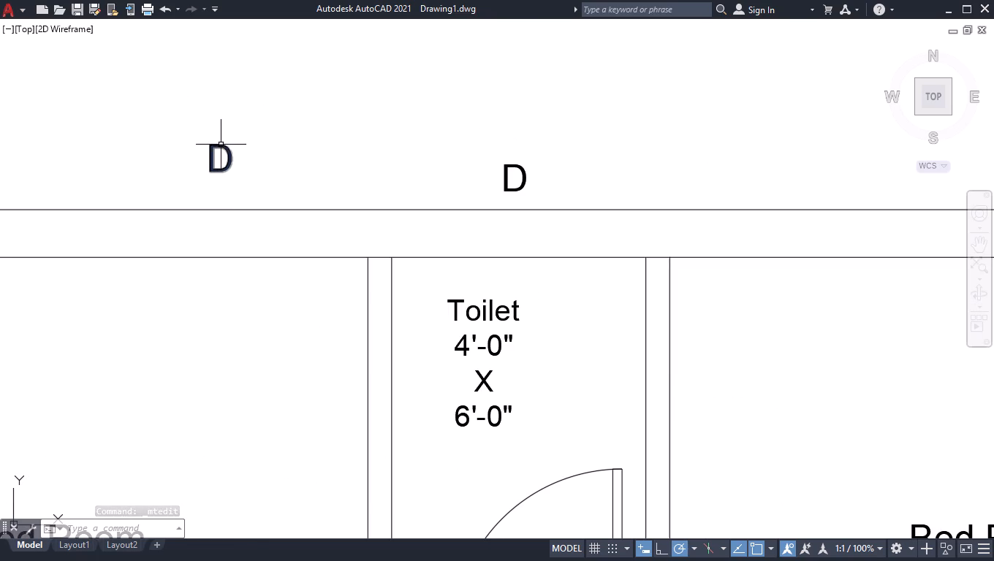
click(224, 145)
click(224, 145)
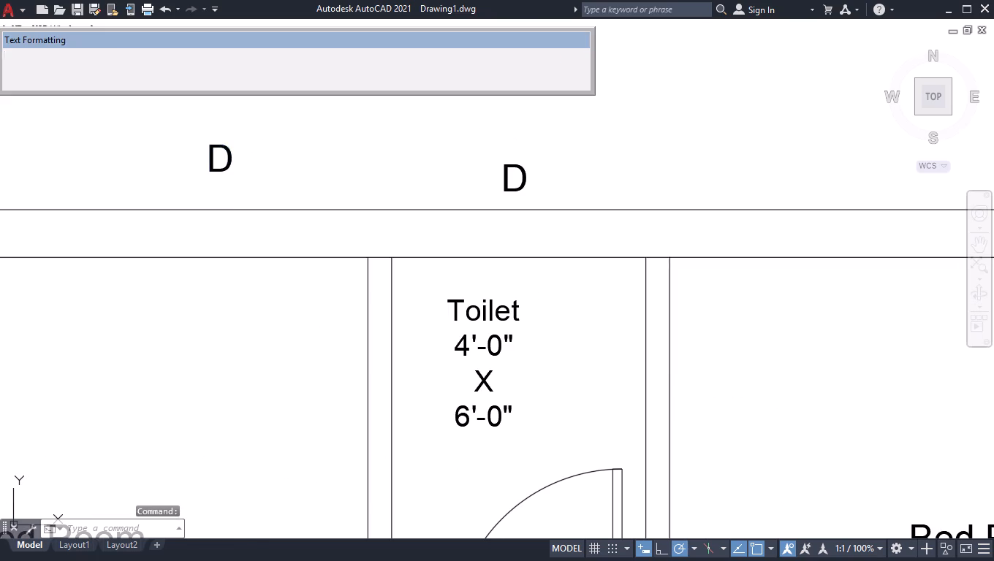
key(BackSpace)
key(w)
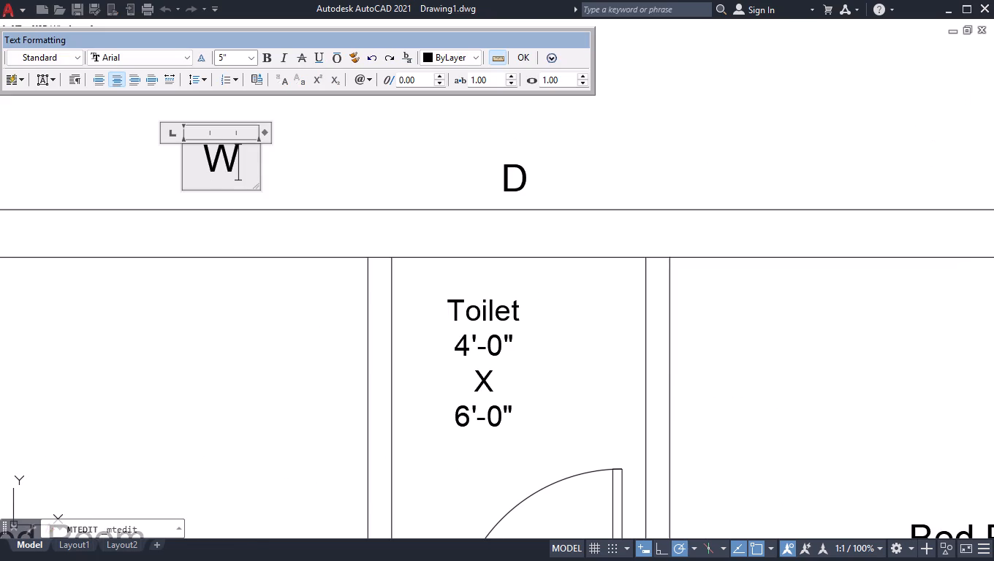
click(441, 162)
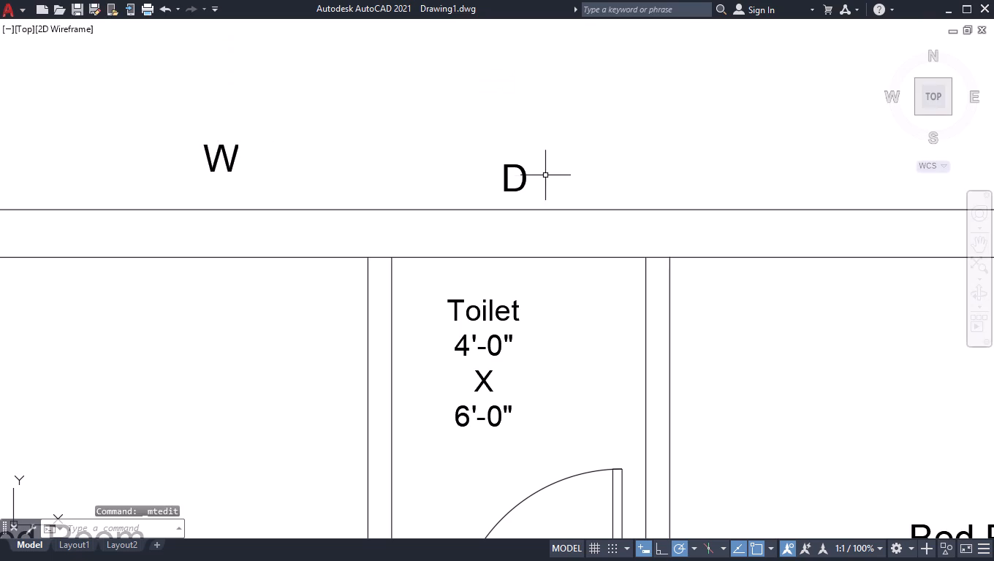
Change the tag outside the top outer wall above the 4'-0" X 6'-0" Toilet to "V".
scroll(521, 153, up, 2)
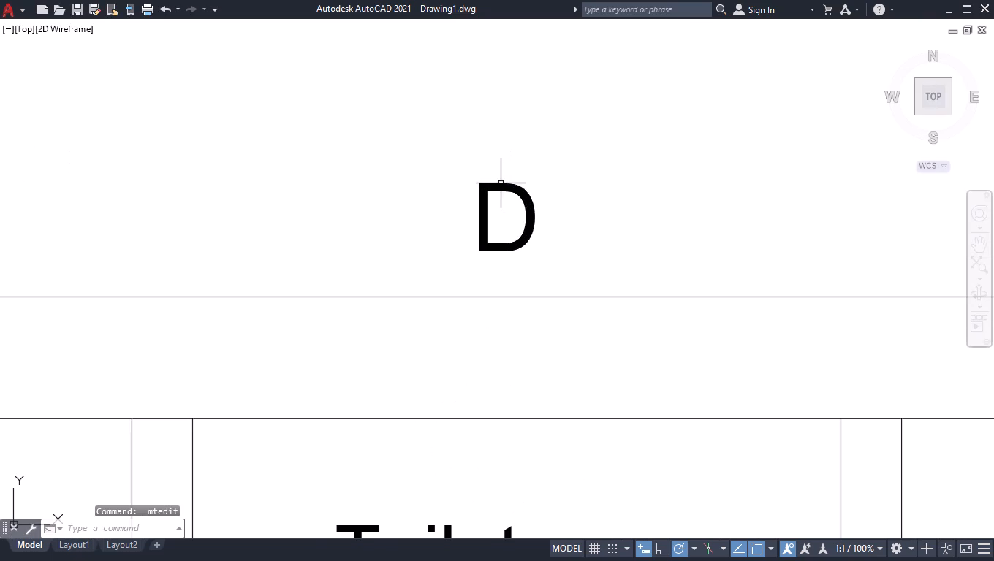
double_click(501, 183)
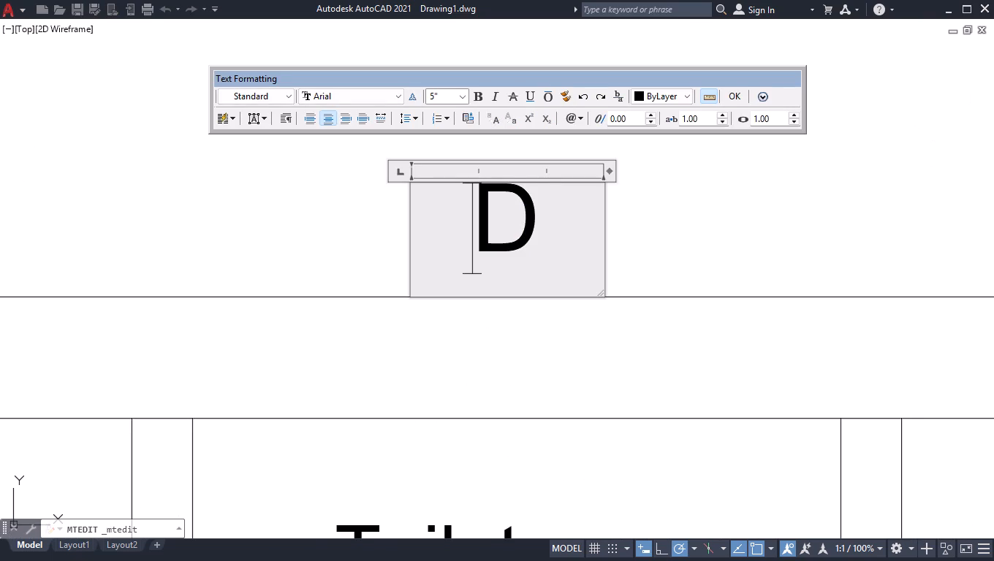
key(Right)
key(BackSpace)
key(v)
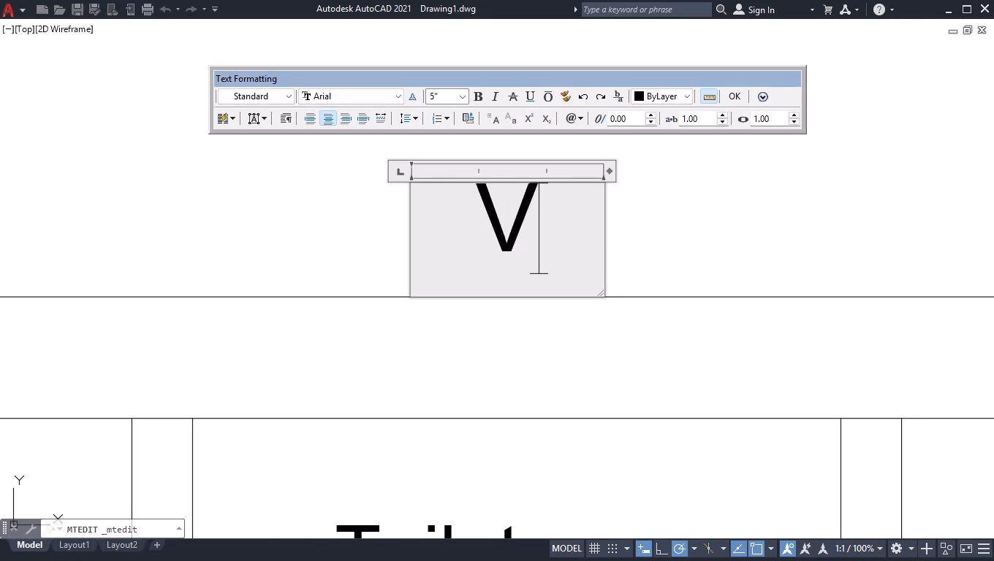
click(311, 216)
Change the tag outside the left outer wall beside the Master Bed Room to "W".
scroll(408, 237, down, 2)
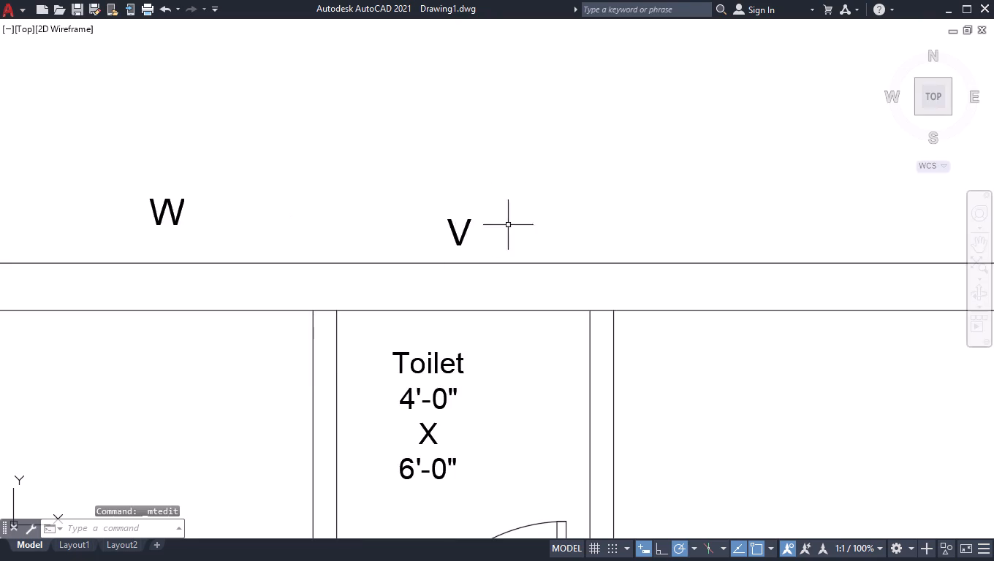
scroll(523, 221, down, 5)
scroll(463, 266, up, 4)
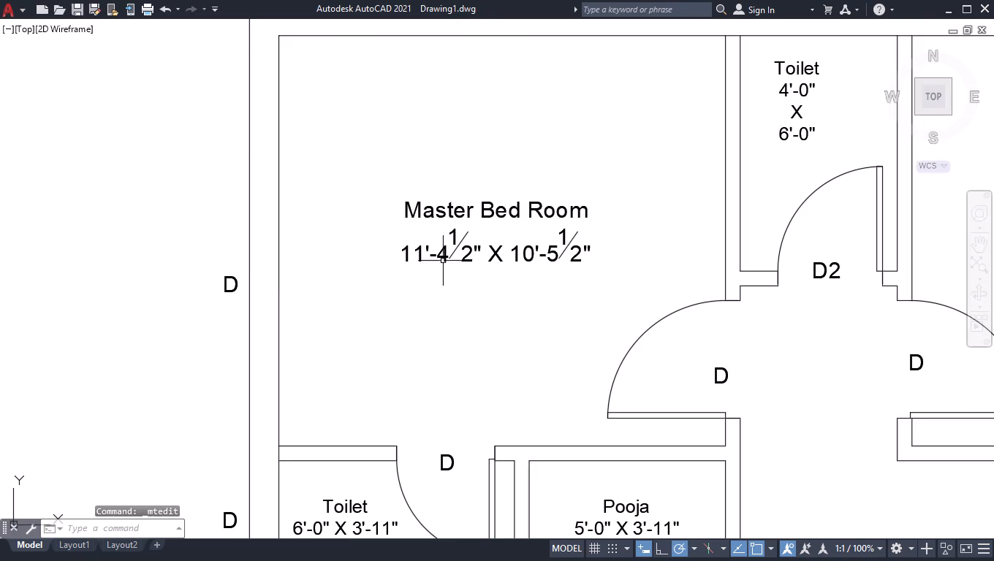
scroll(196, 286, up, 3)
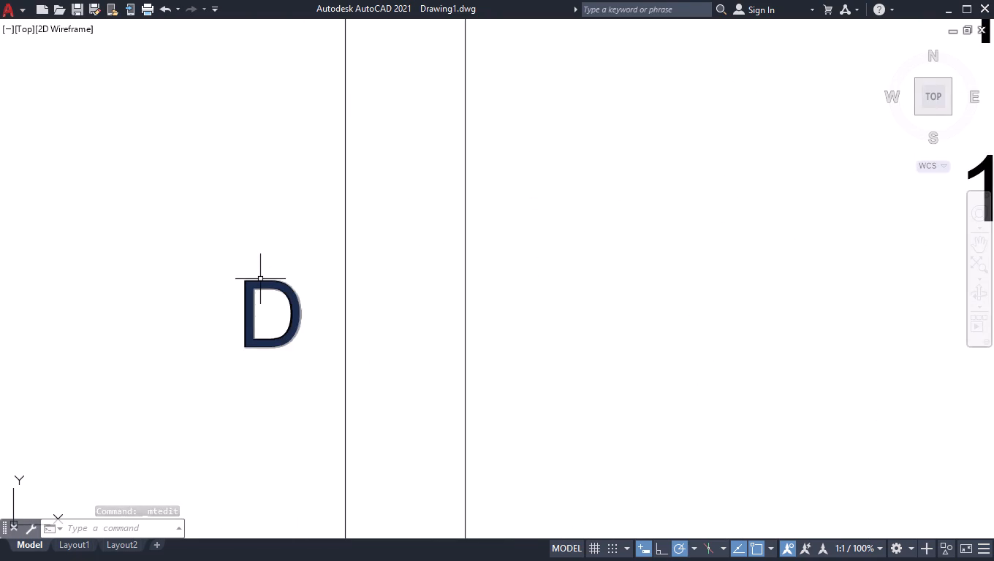
click(260, 279)
click(260, 279)
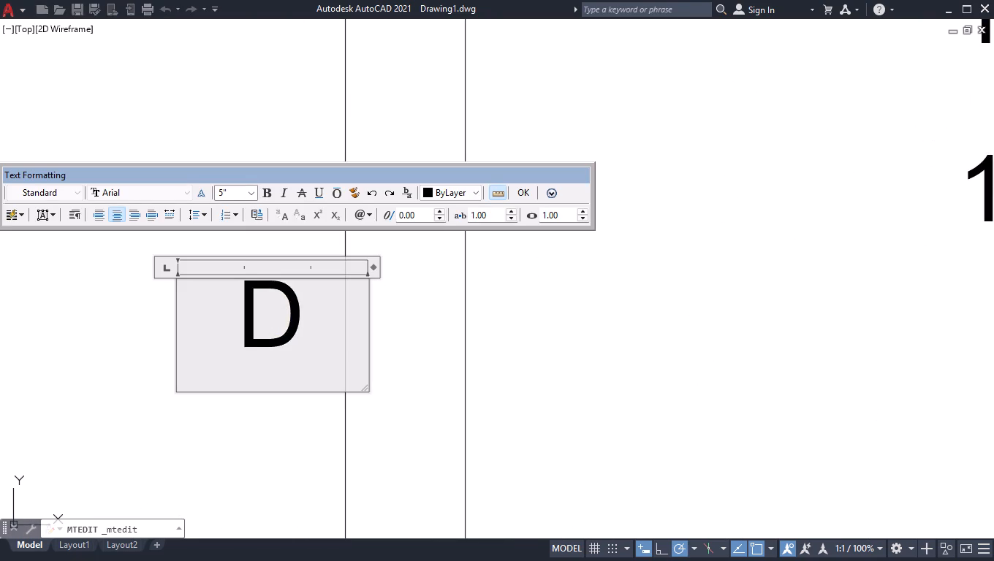
key(Right)
key(BackSpace)
key(w)
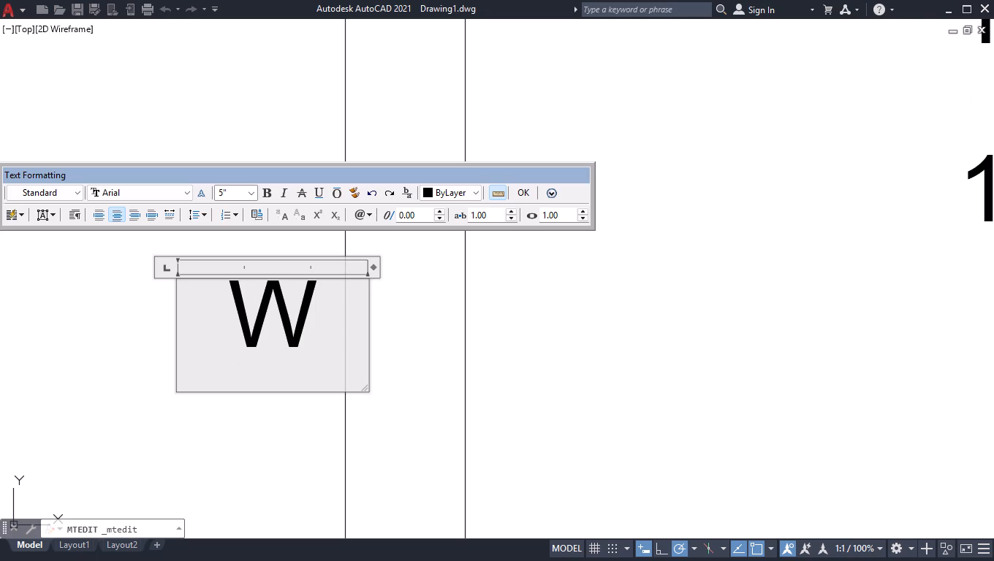
click(567, 302)
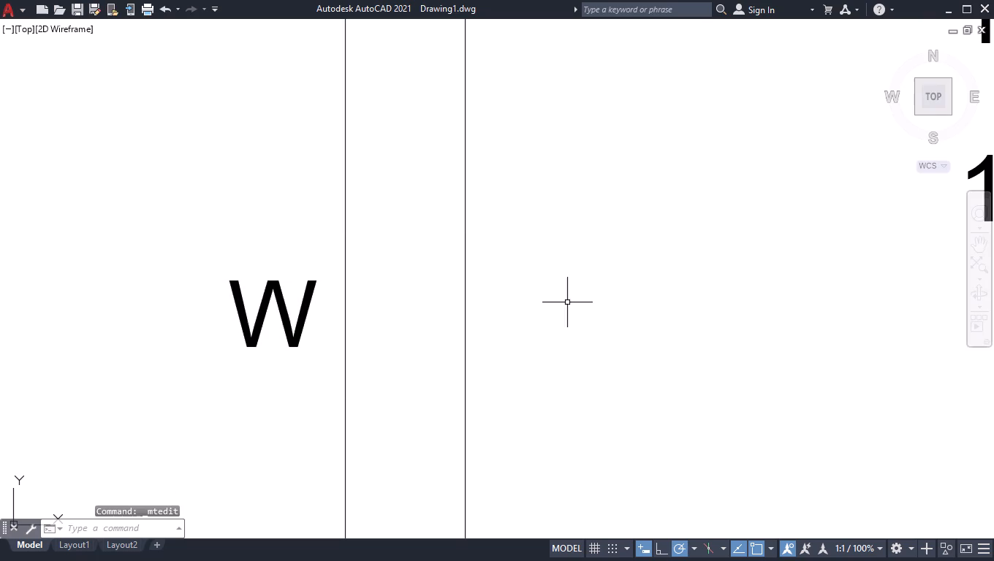
Change the tag outside the left outer wall beside the 6'-0" X 3'-11" Toilet to "V".
scroll(567, 302, down, 5)
scroll(555, 410, up, 2)
scroll(504, 337, up, 3)
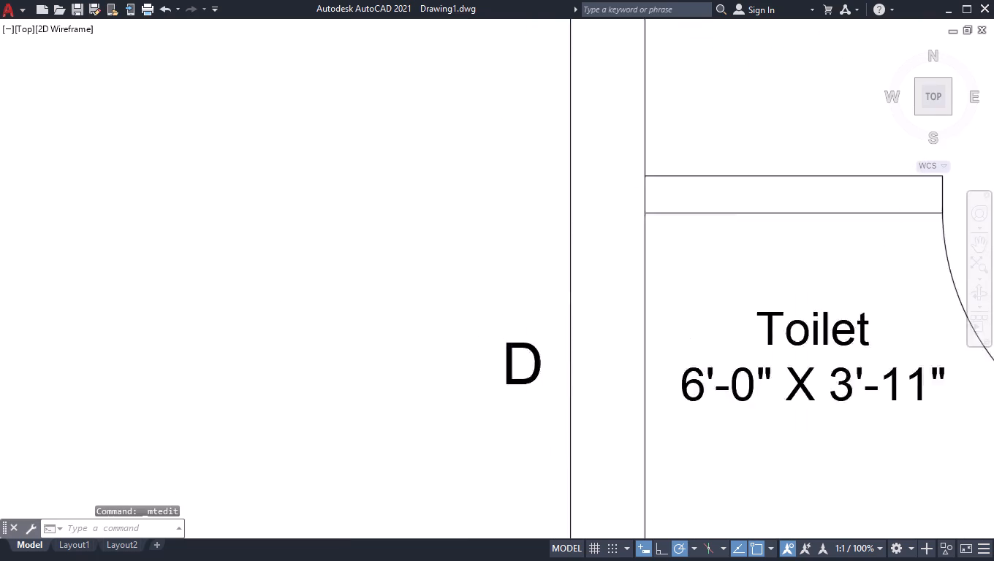
scroll(553, 416, up, 1)
double_click(553, 381)
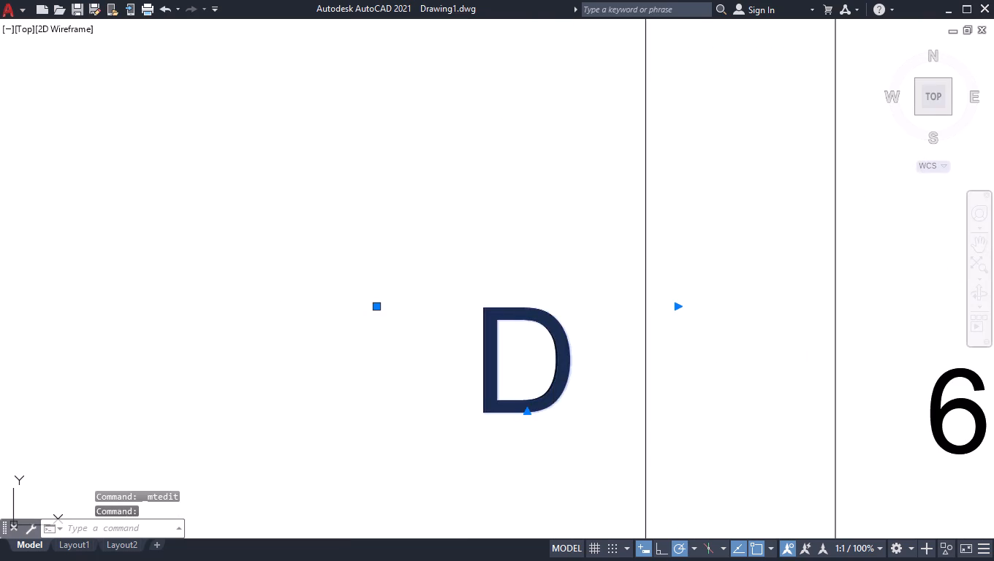
key(BackSpace)
key(v)
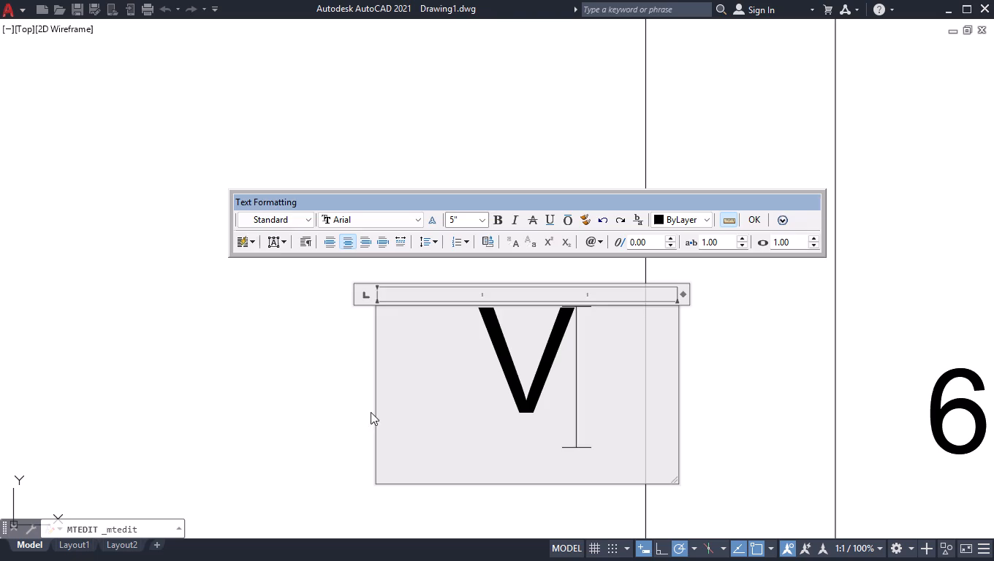
click(344, 424)
Change the tag outside the left outer wall beside the 11'-4 1/2" X 10'-0" Bed Room to "W".
scroll(473, 327, down, 2)
scroll(605, 213, down, 4)
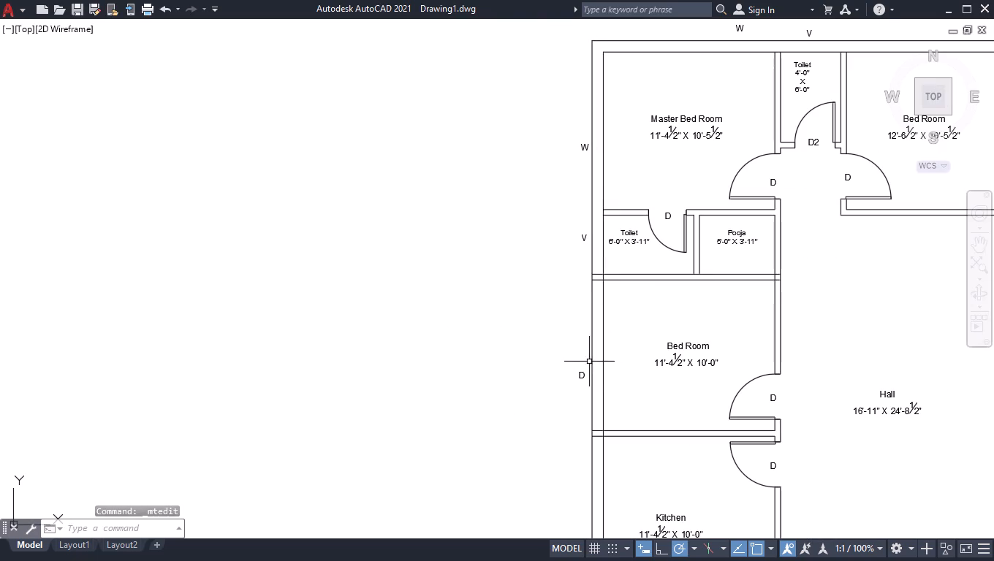
scroll(588, 362, up, 3)
scroll(575, 442, up, 4)
click(536, 337)
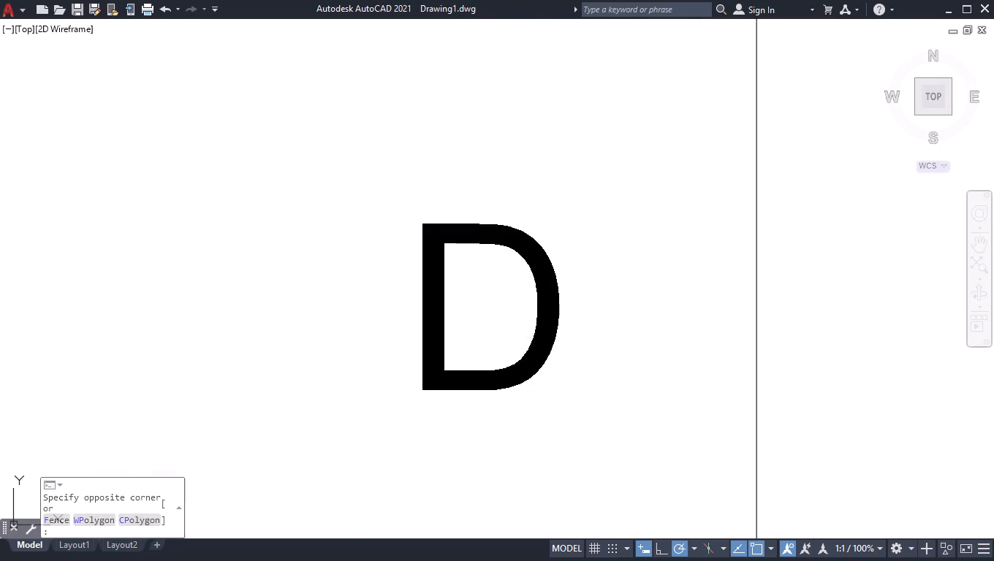
double_click(534, 334)
double_click(534, 332)
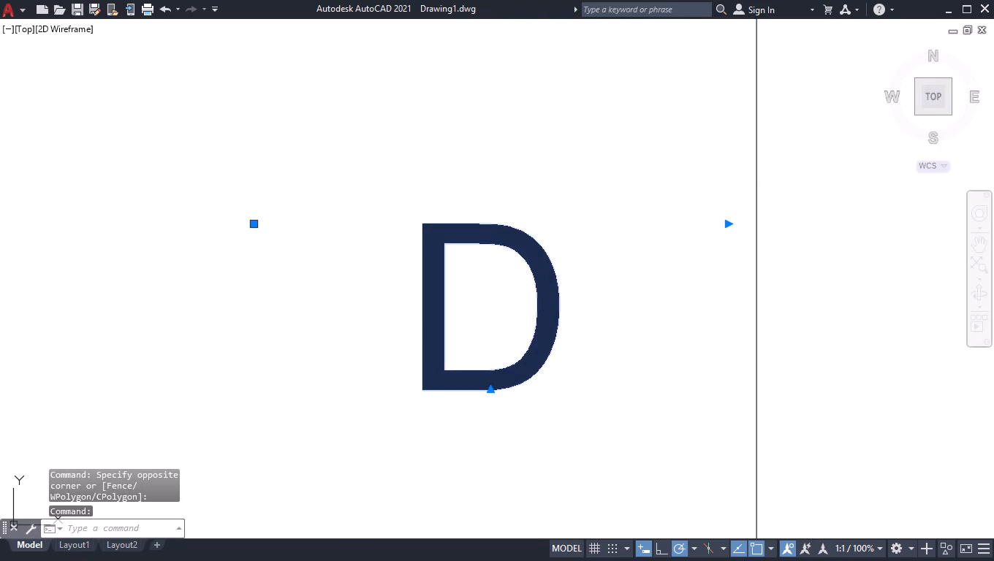
key(BackSpace)
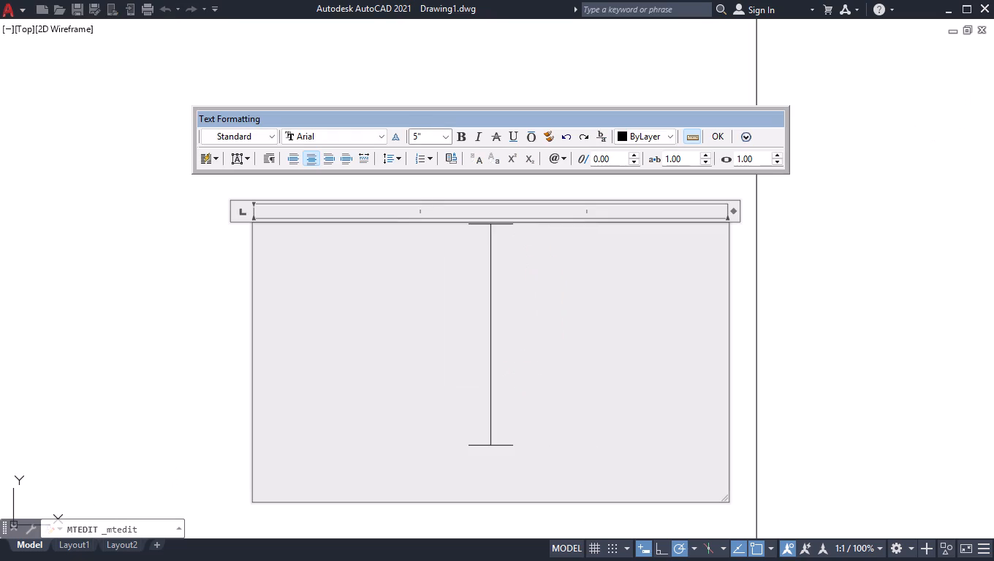
key(w)
click(91, 215)
Change the tag outside the left outer wall beside the Kitchen to "W3".
scroll(488, 274, down, 2)
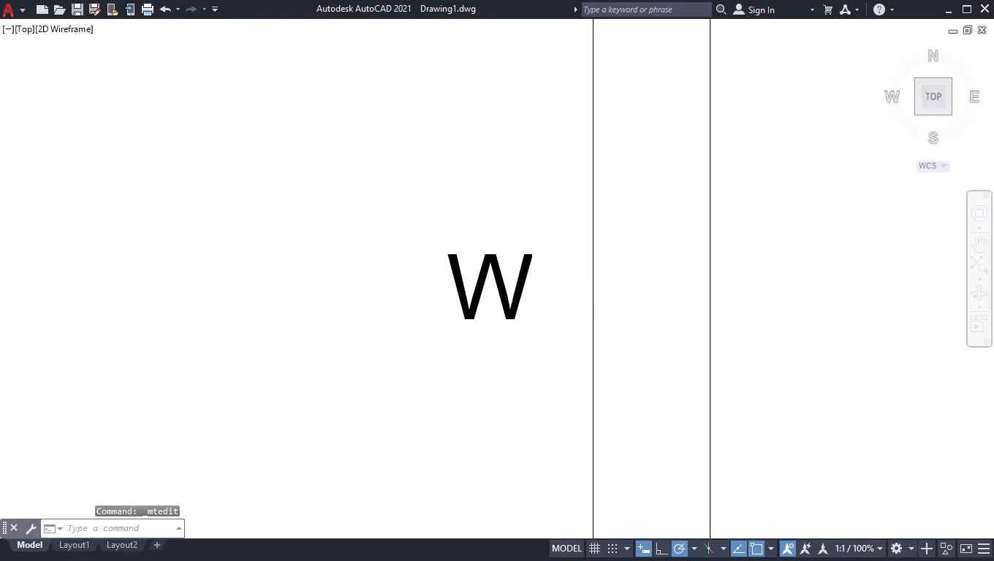
scroll(752, 264, down, 5)
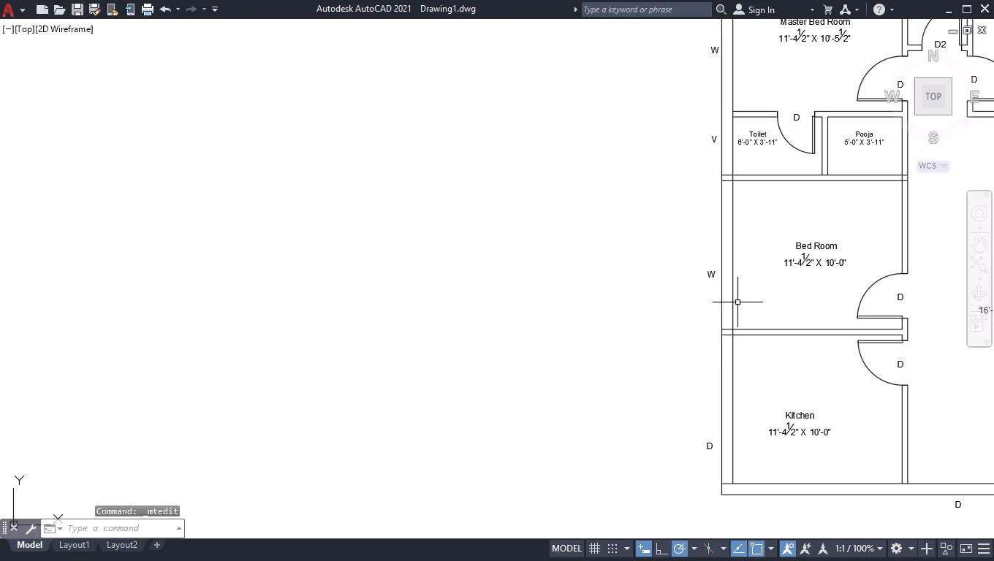
scroll(747, 480, up, 3)
scroll(597, 341, up, 2)
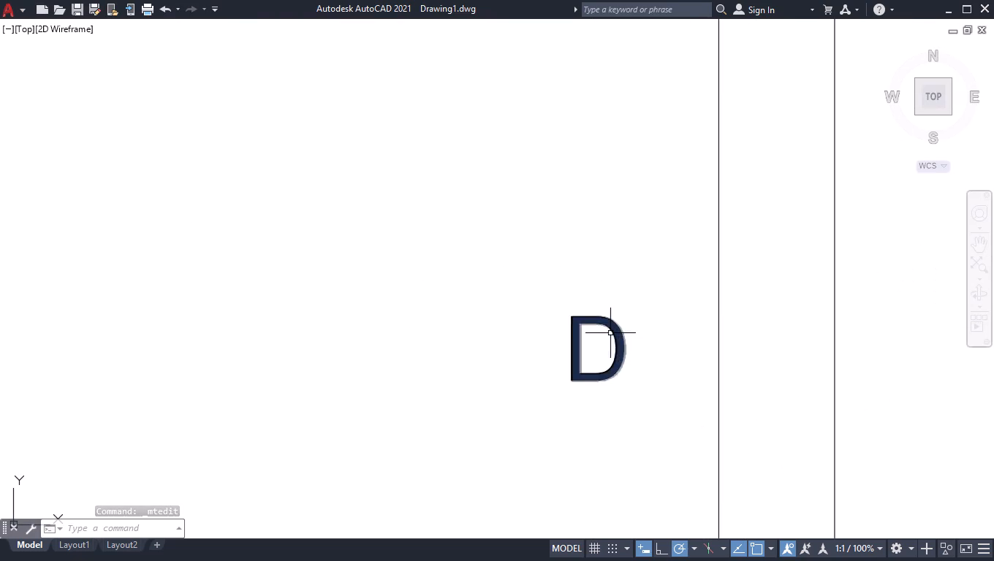
scroll(610, 333, up, 3)
double_click(613, 325)
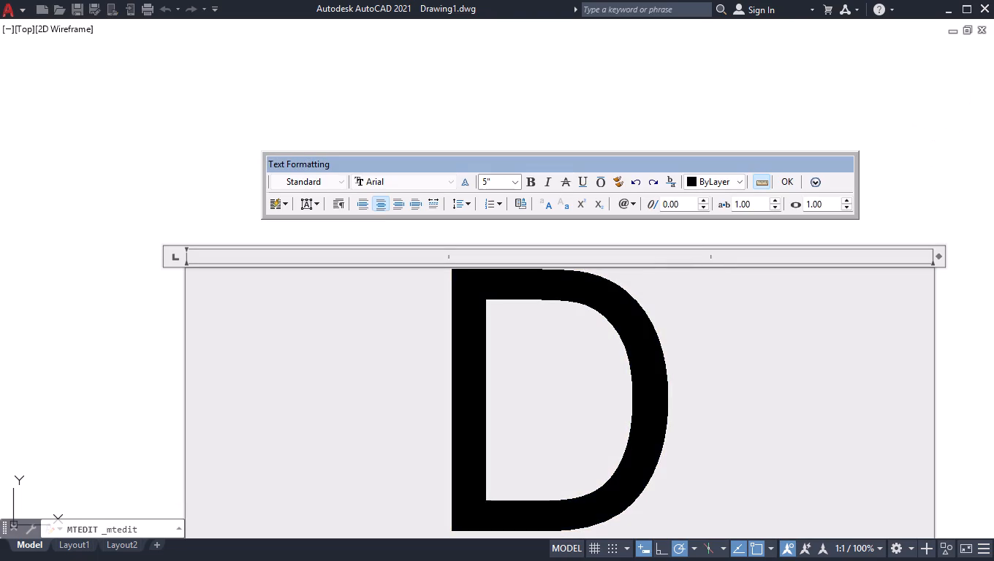
key(BackSpace)
key(w)
key(3)
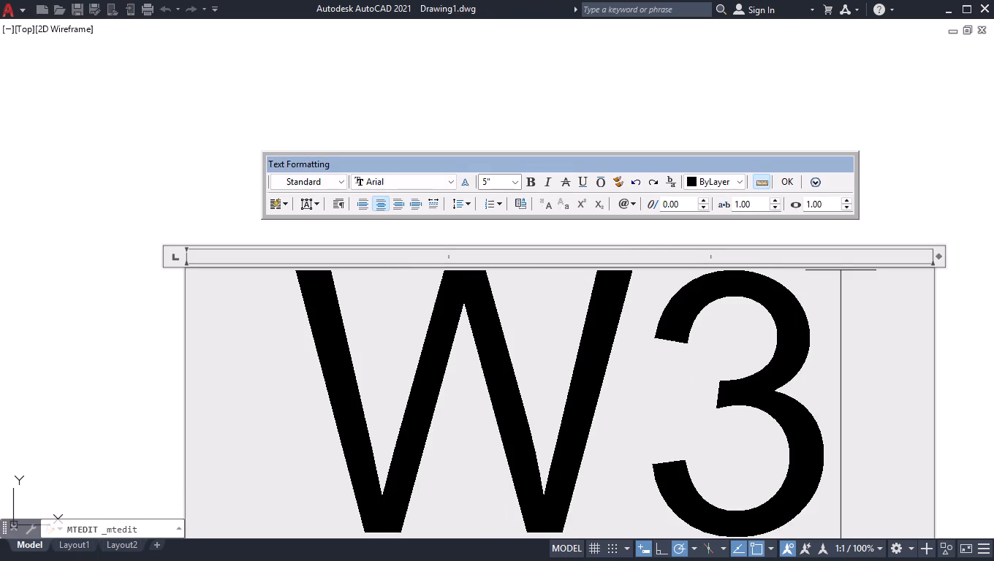
click(83, 148)
Review the opening tags around the outer walls of the whole floor plan.
scroll(357, 142, down, 2)
scroll(409, 174, down, 2)
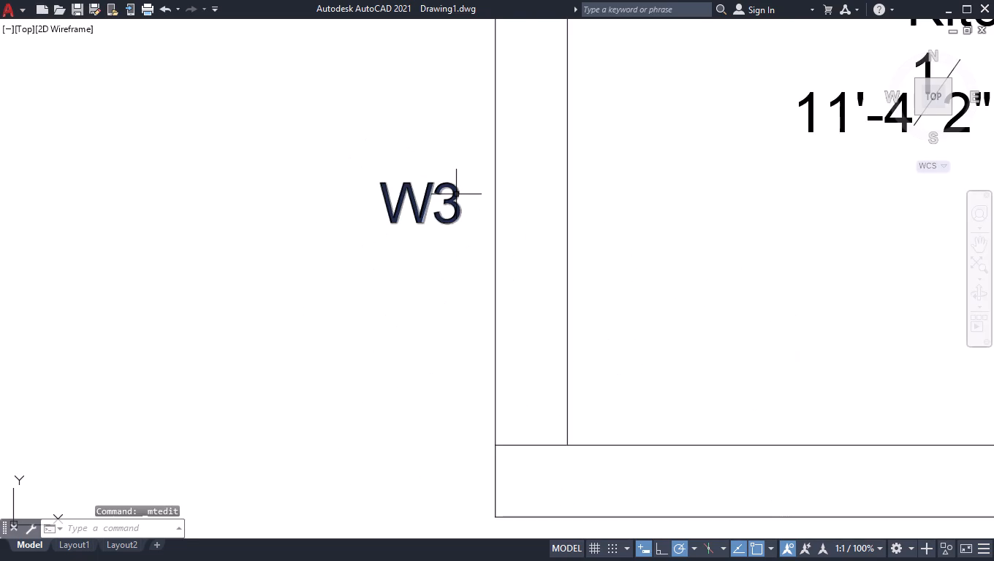
scroll(457, 197, down, 1)
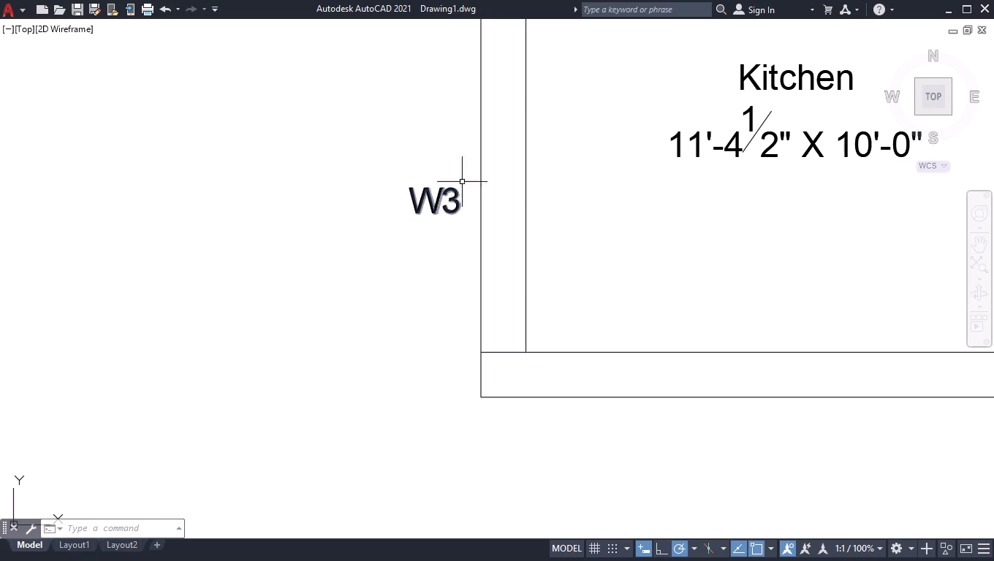
scroll(461, 193, down, 6)
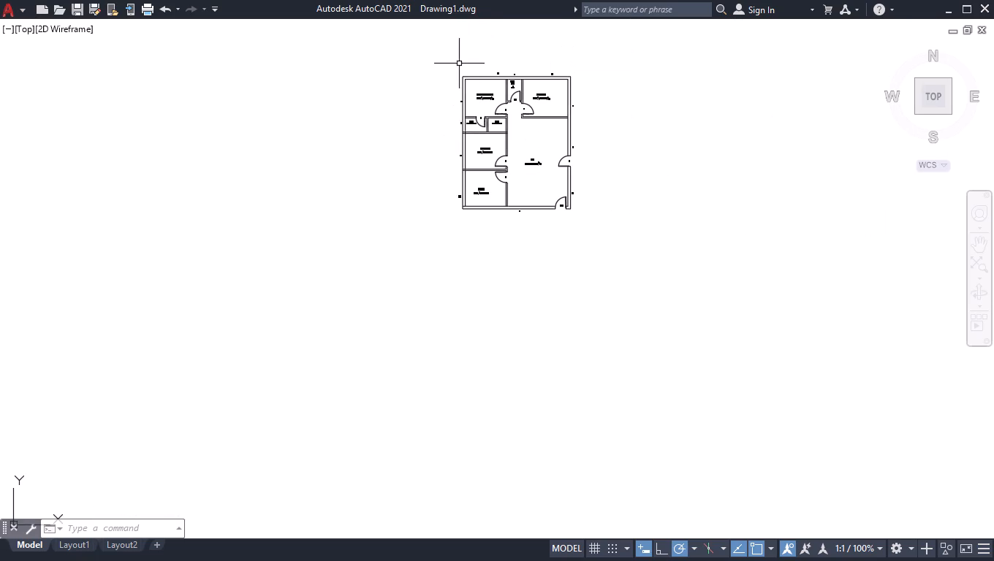
scroll(460, 64, up, 4)
scroll(460, 63, down, 2)
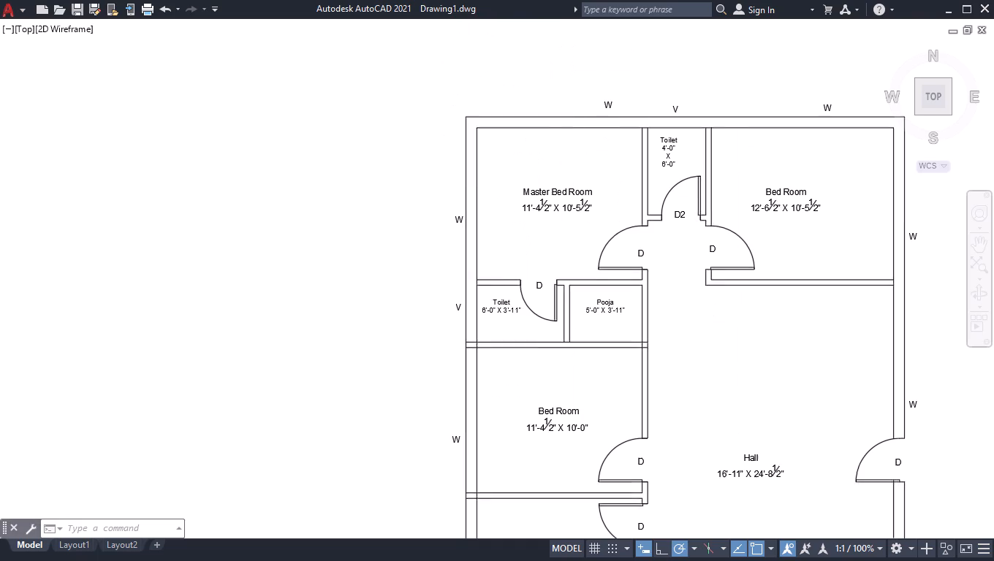
scroll(763, 82, up, 3)
scroll(762, 81, down, 3)
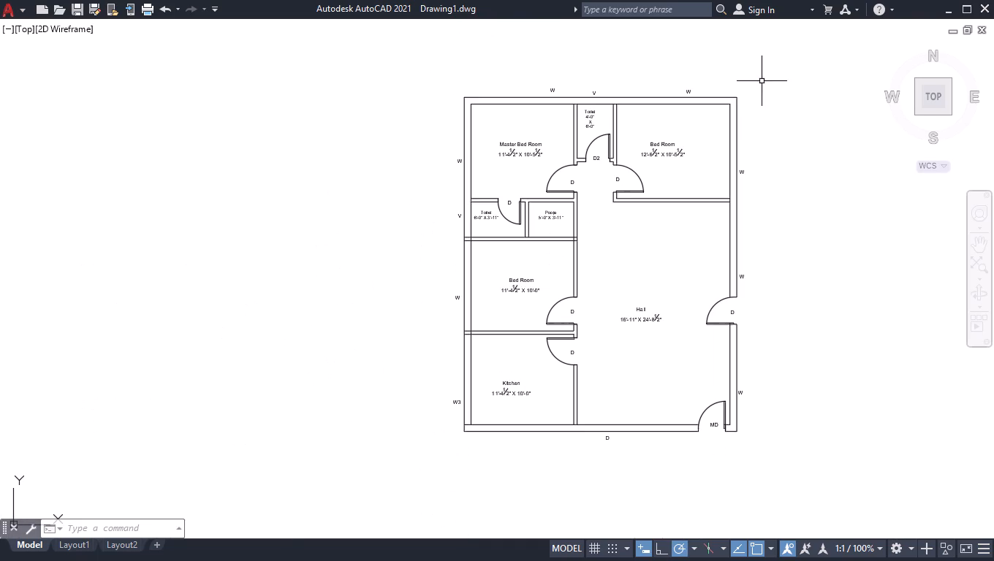
Draw a line across the top outer wall's thickness, from the Master Bed Room's upper-right inner corner to the outer face.
scroll(735, 80, up, 1)
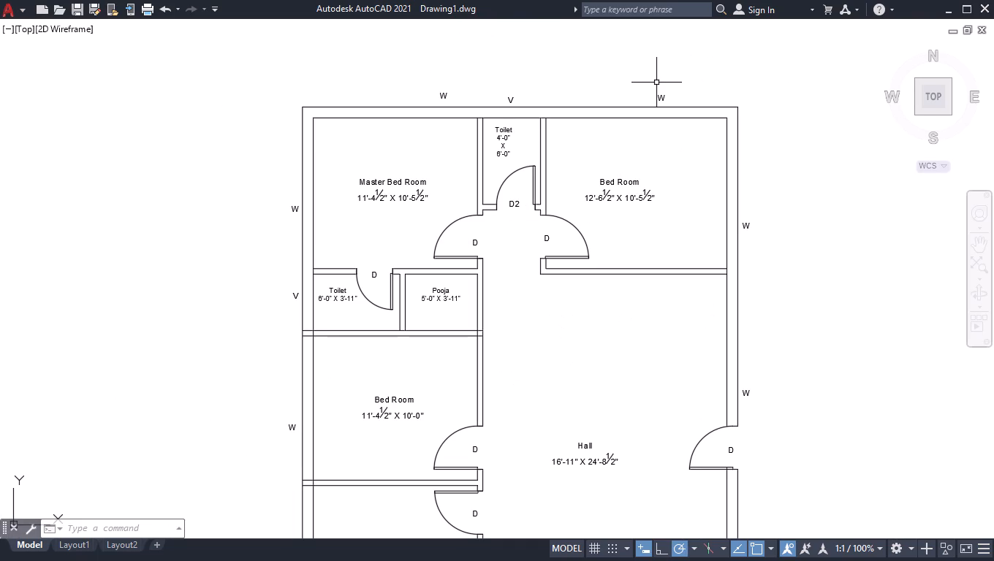
scroll(653, 83, up, 1)
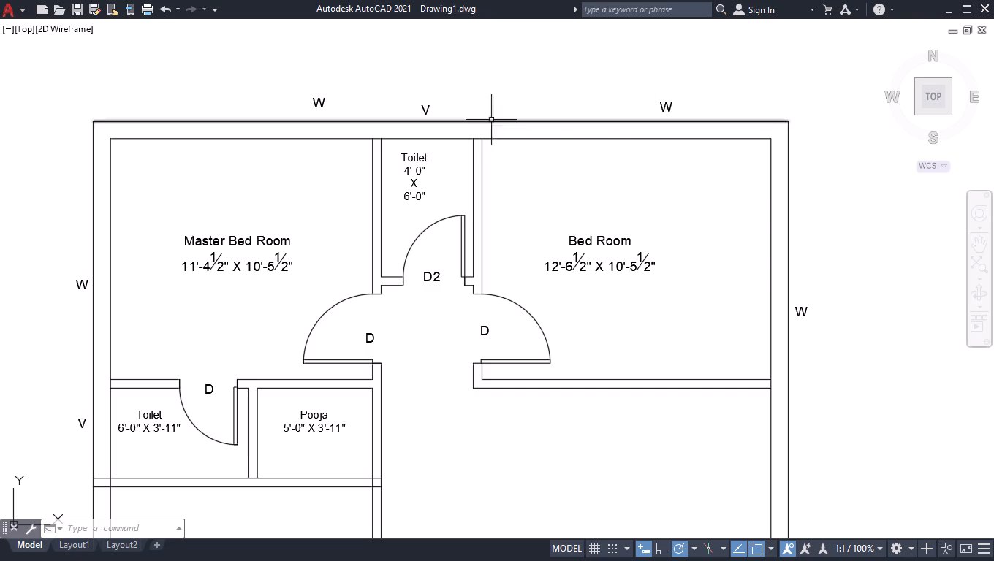
scroll(425, 119, up, 1)
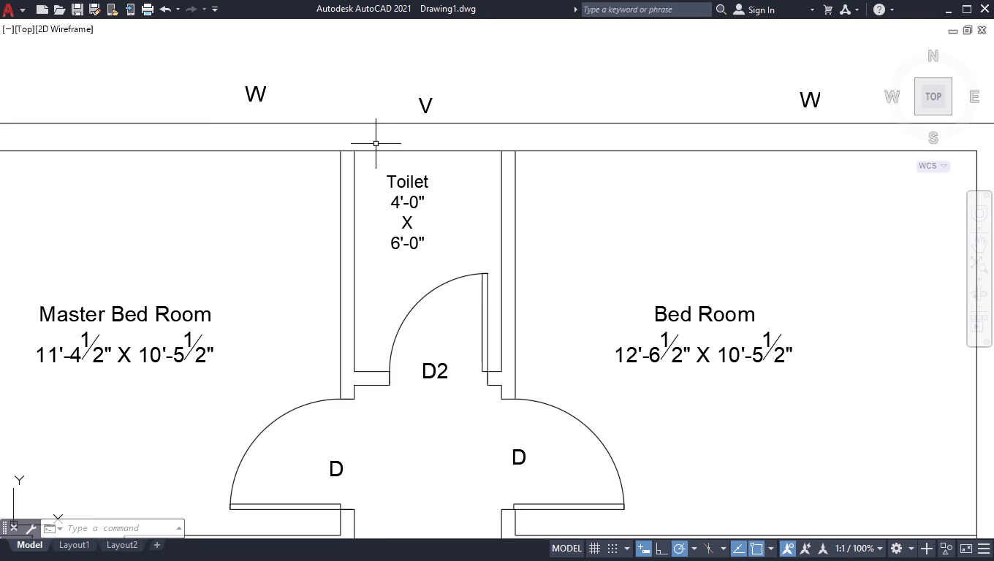
key(semicolon)
key(BackSpace)
key(l)
key(Return)
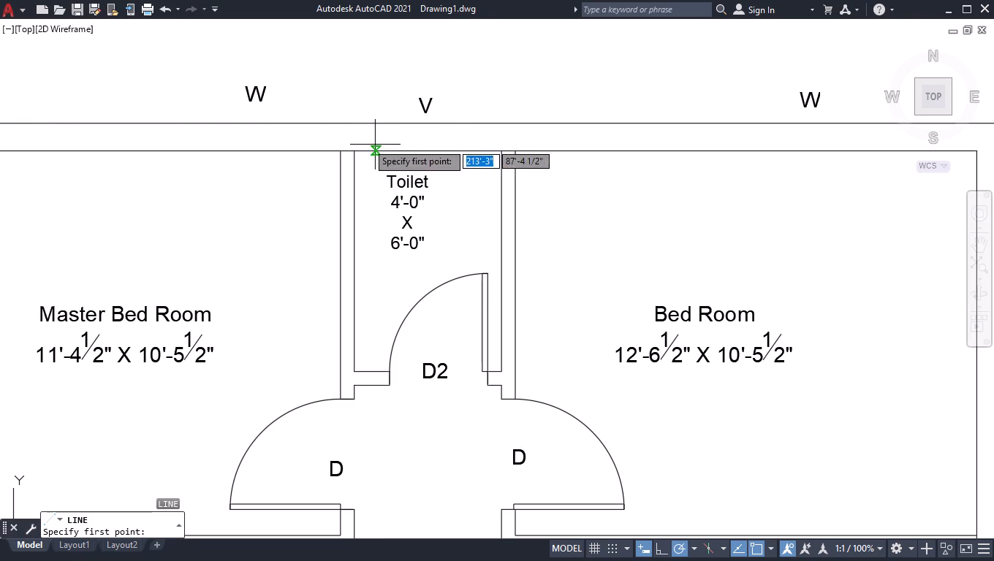
click(339, 150)
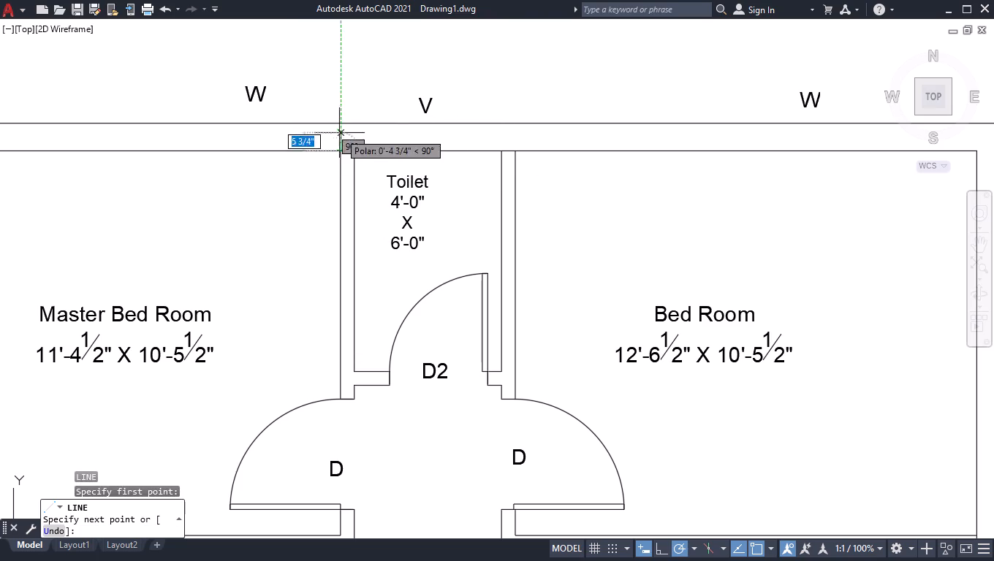
click(340, 125)
key(space)
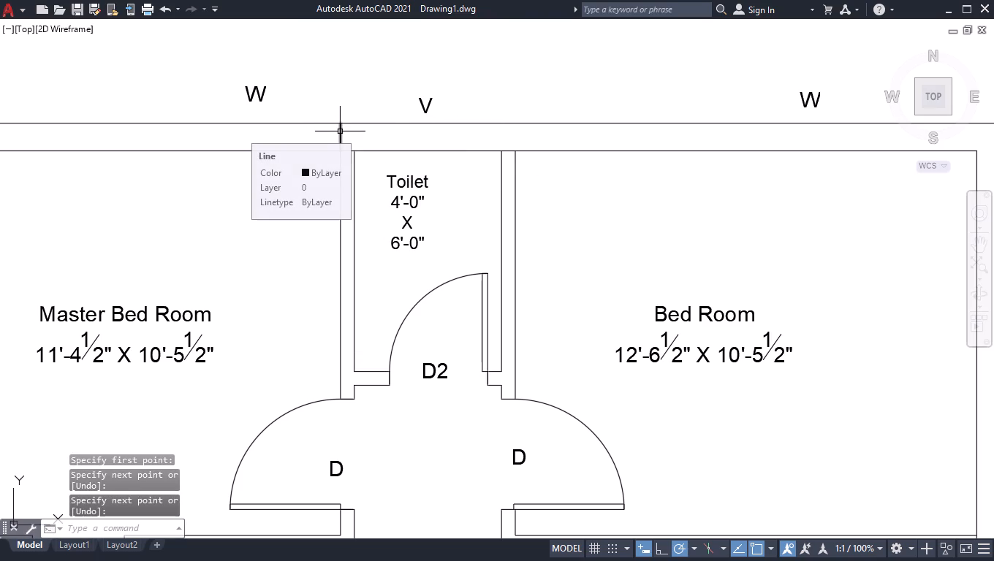
With Ortho on, move the line crossing the top outer wall 6" left, away from the Master Bed Room's upper-right inner corner.
click(340, 131)
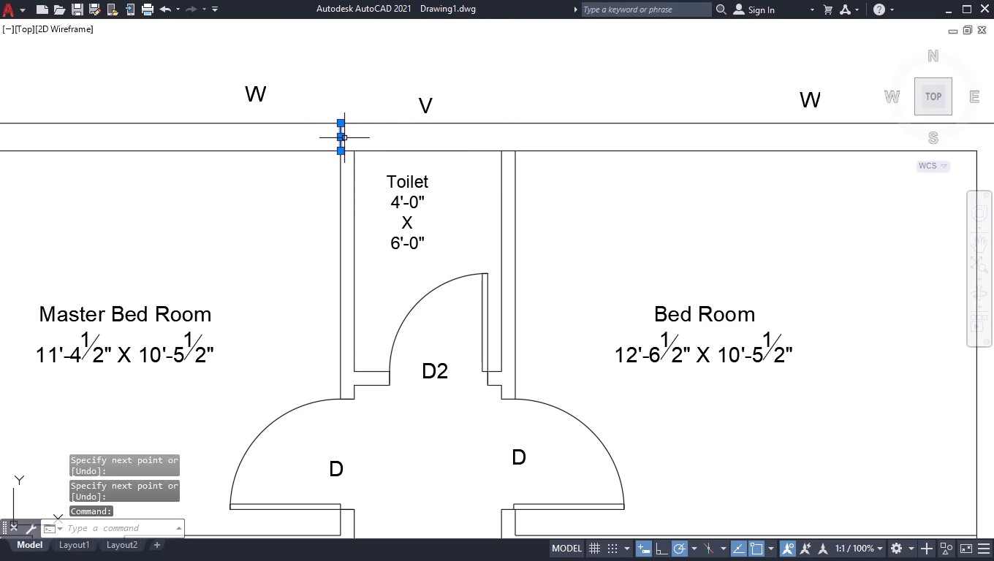
click(342, 137)
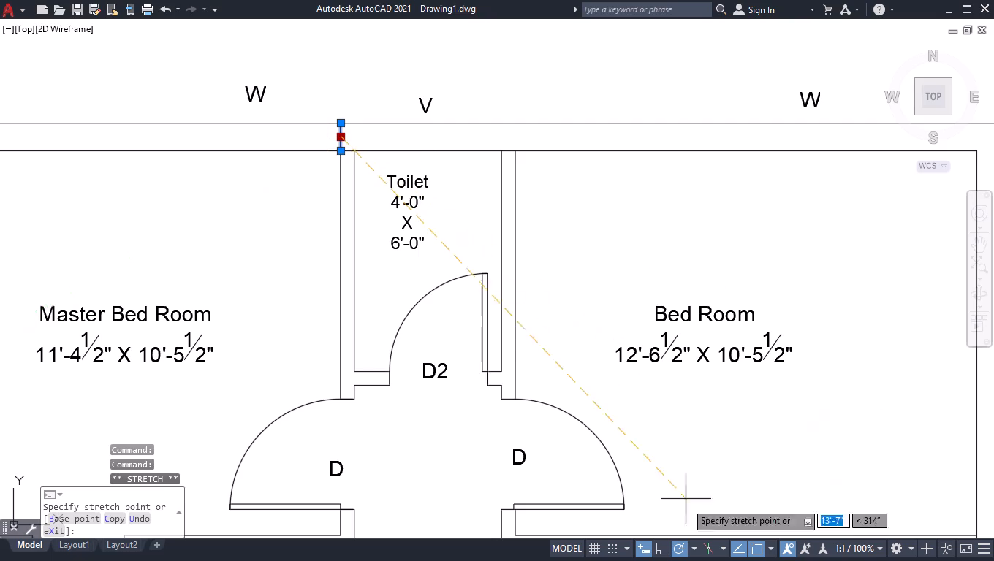
click(659, 554)
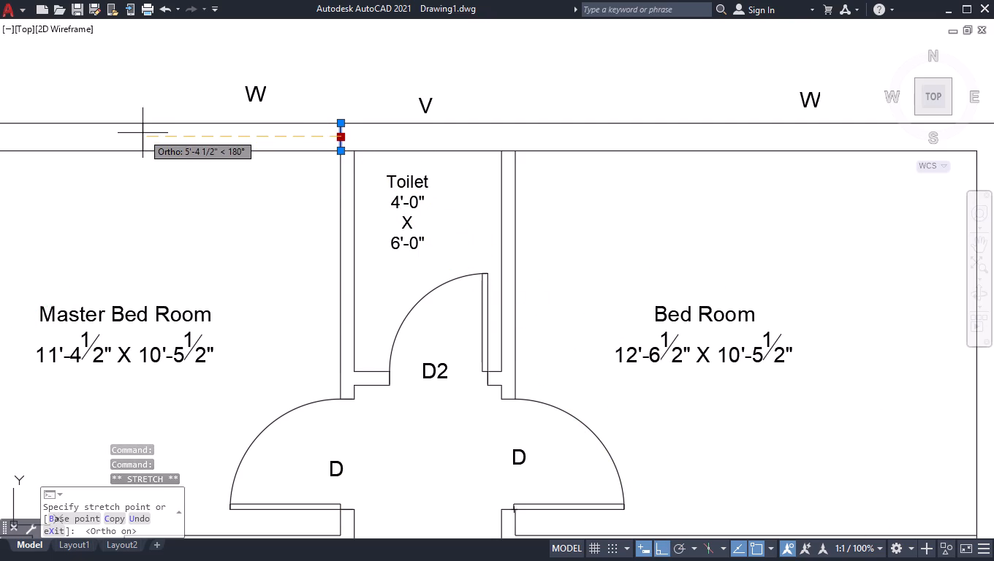
key(6)
key(Return)
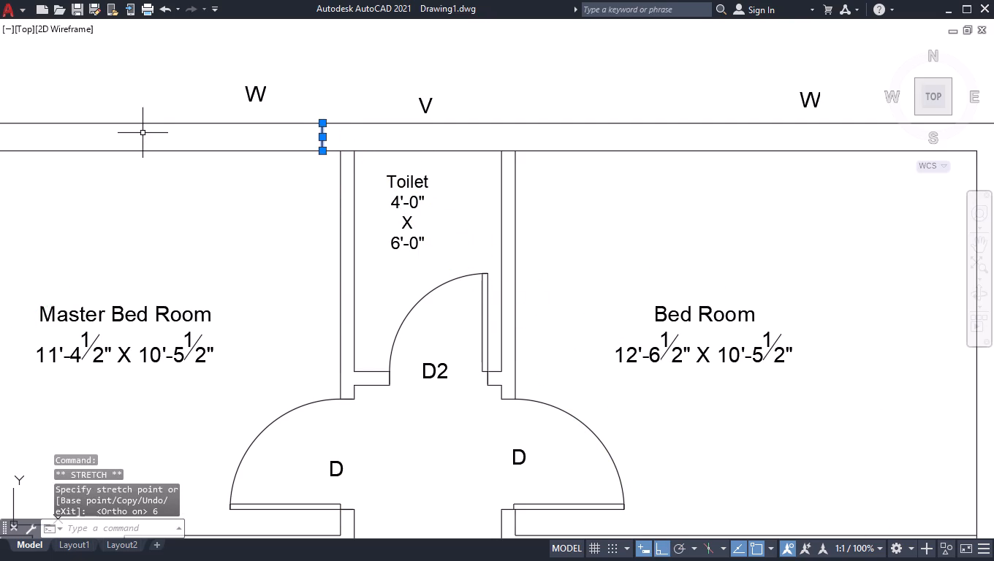
Offset the moved line 4' to the left to mark the Master Bed Room's window opening in the top wall.
text(OFF)
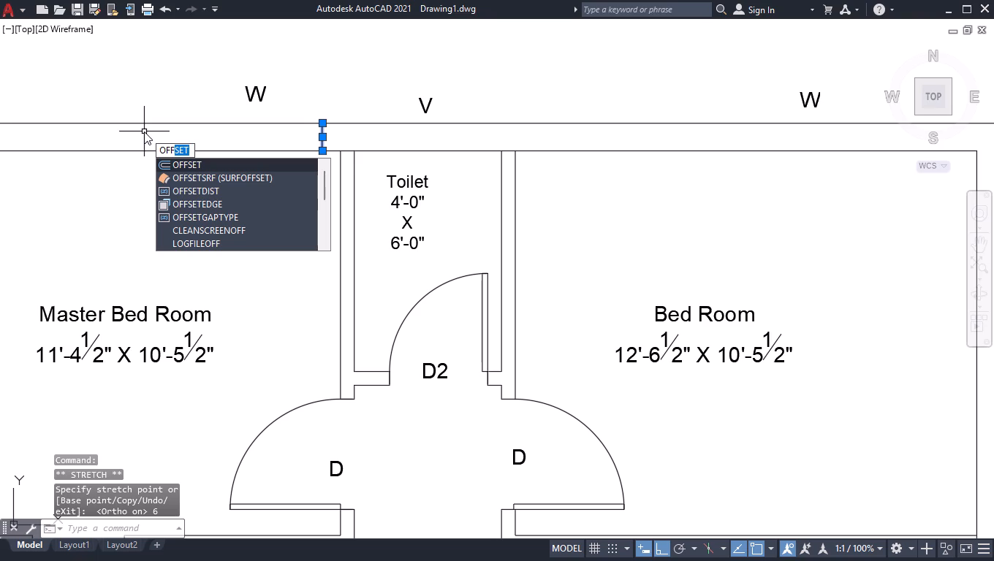
key(Return)
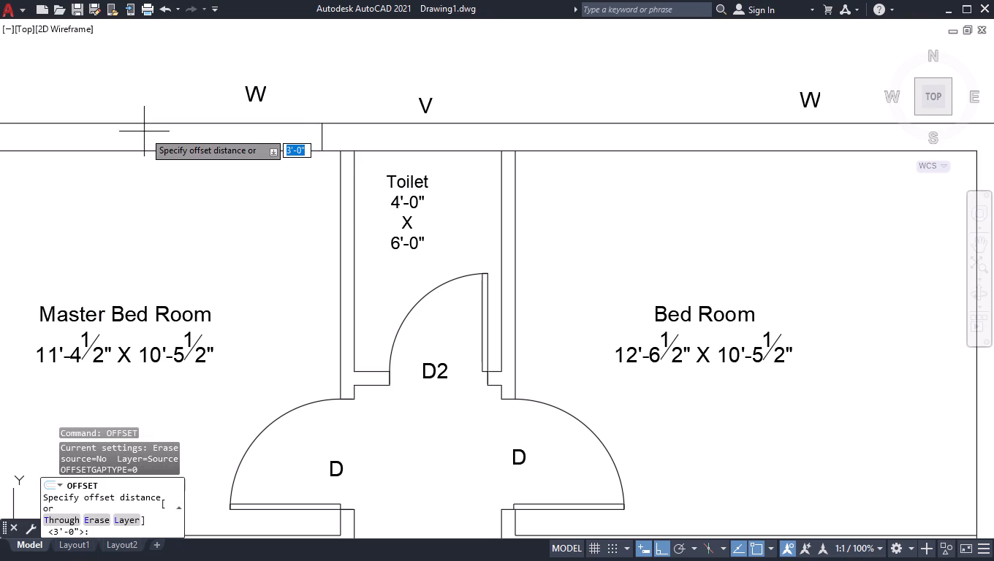
key(4)
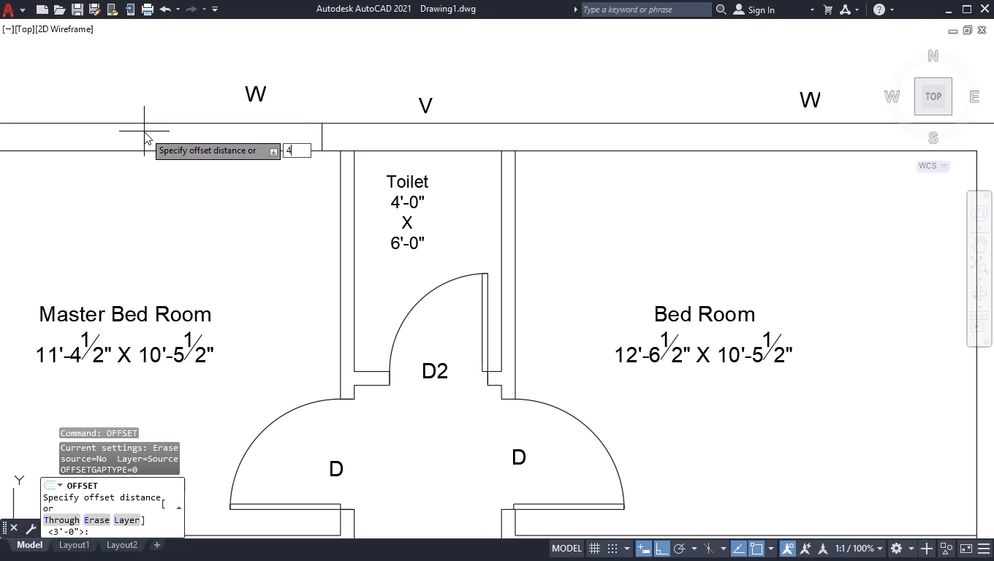
key(apostrophe)
key(Return)
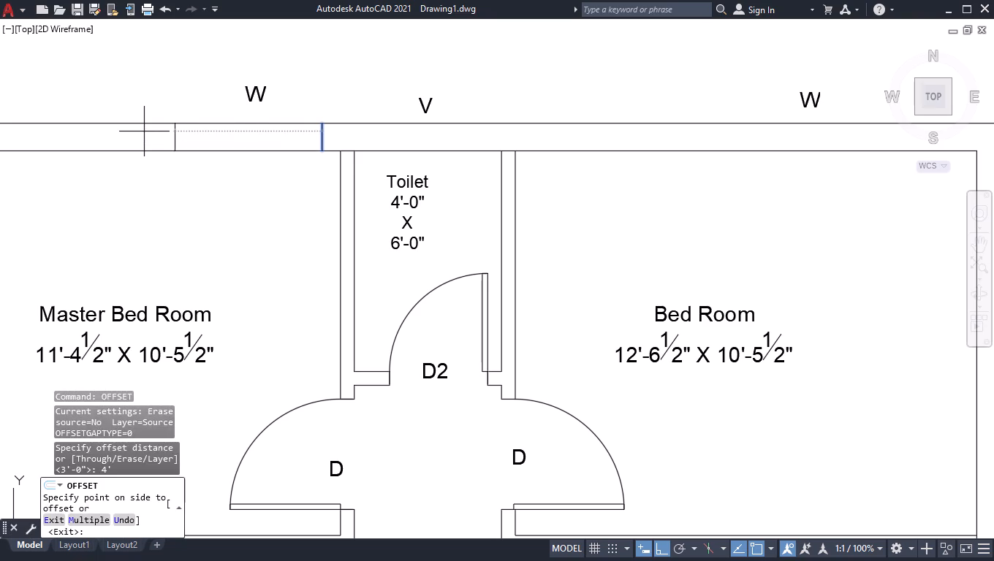
click(144, 131)
key(Return)
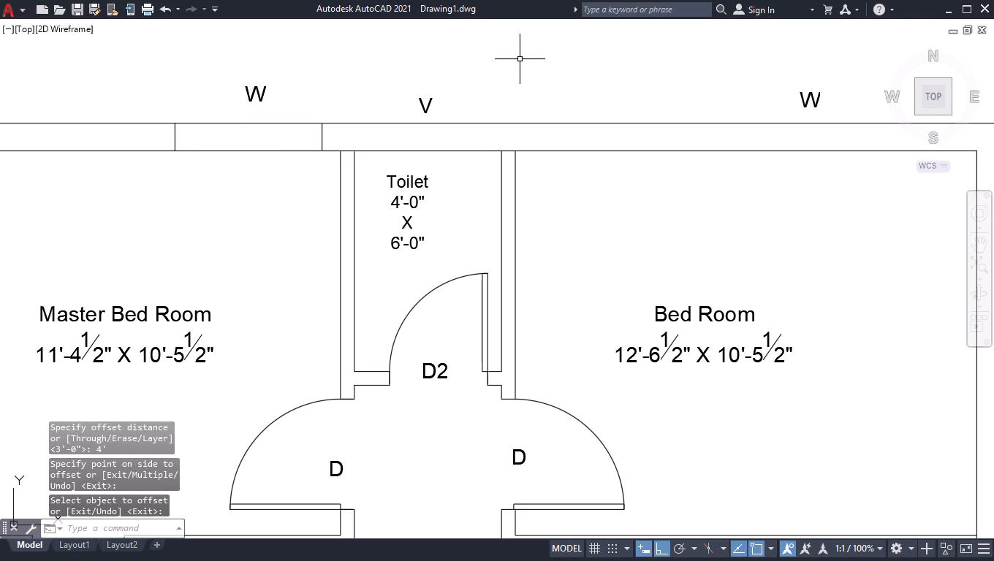
Draw a line across the top outer wall's thickness from the upper-left inner corner of the 4'-0" X 6'-0" Toilet.
scroll(474, 66, up, 1)
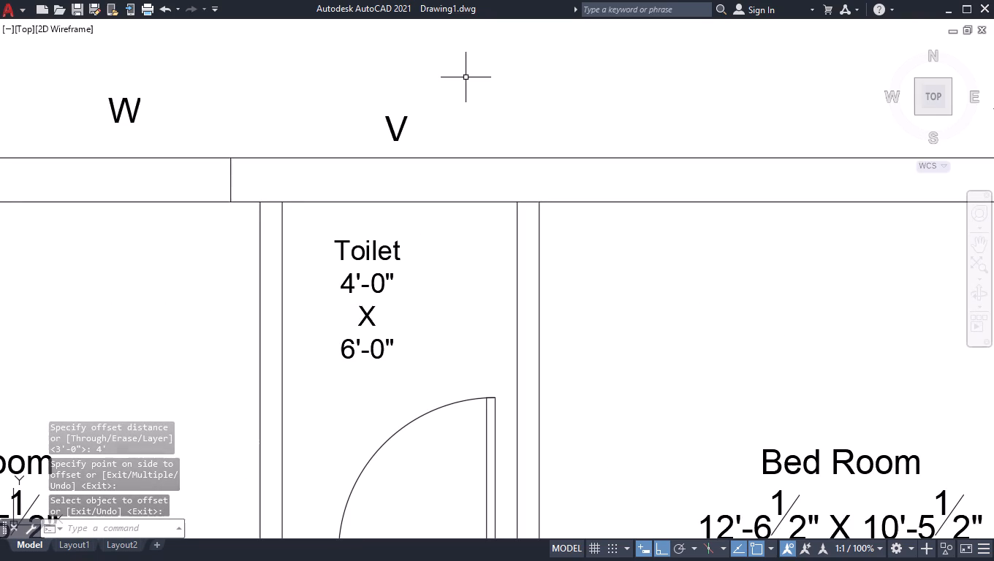
key(l)
key(Return)
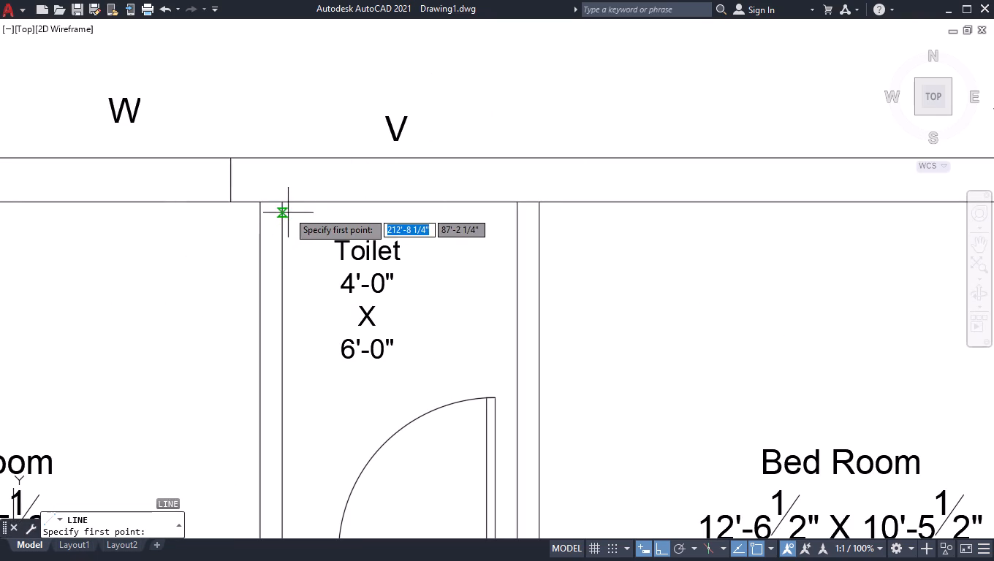
click(285, 205)
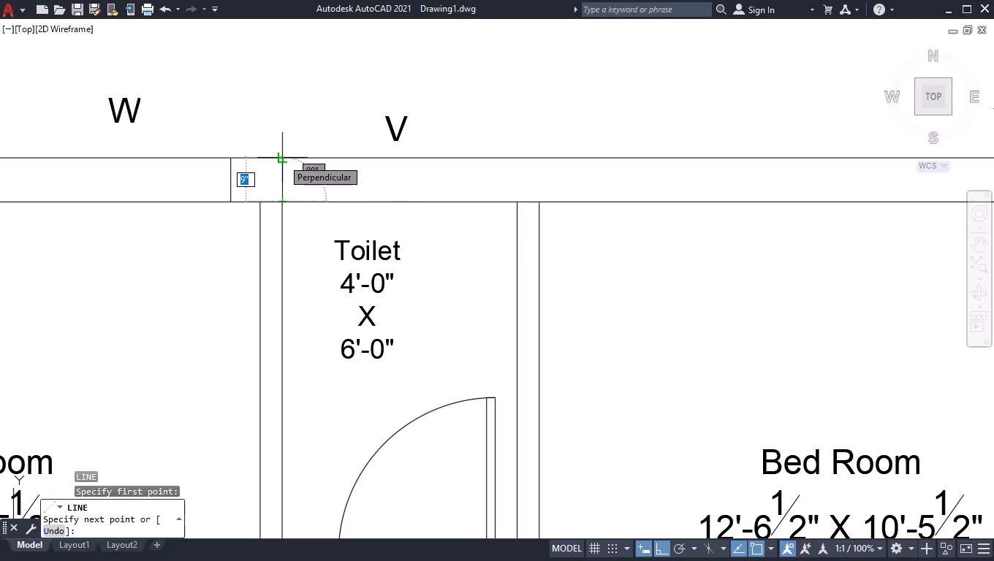
click(282, 159)
key(space)
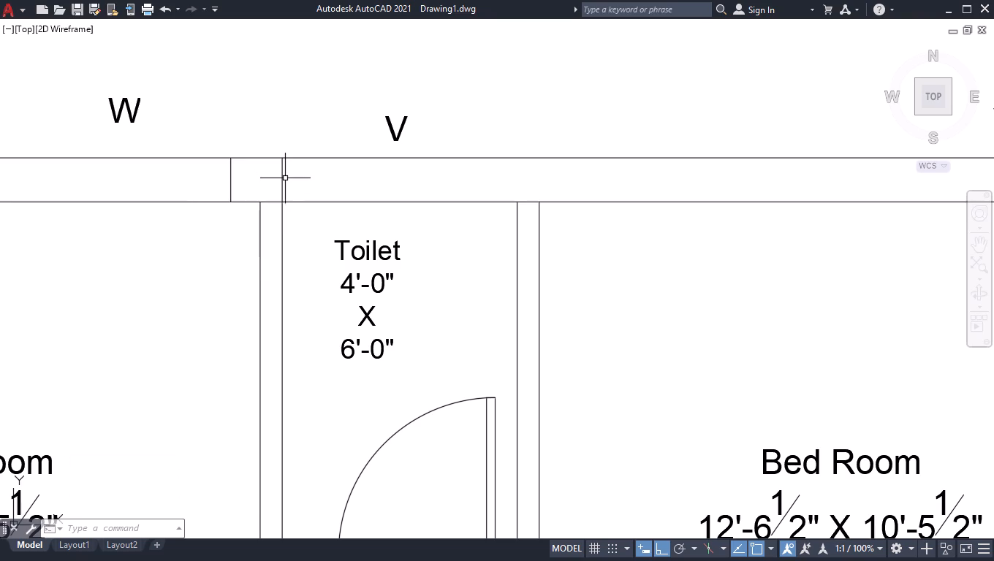
Move the new wall-crossing line 6" to the right, above the 4'-0" X 6'-0" Toilet.
click(281, 172)
click(283, 180)
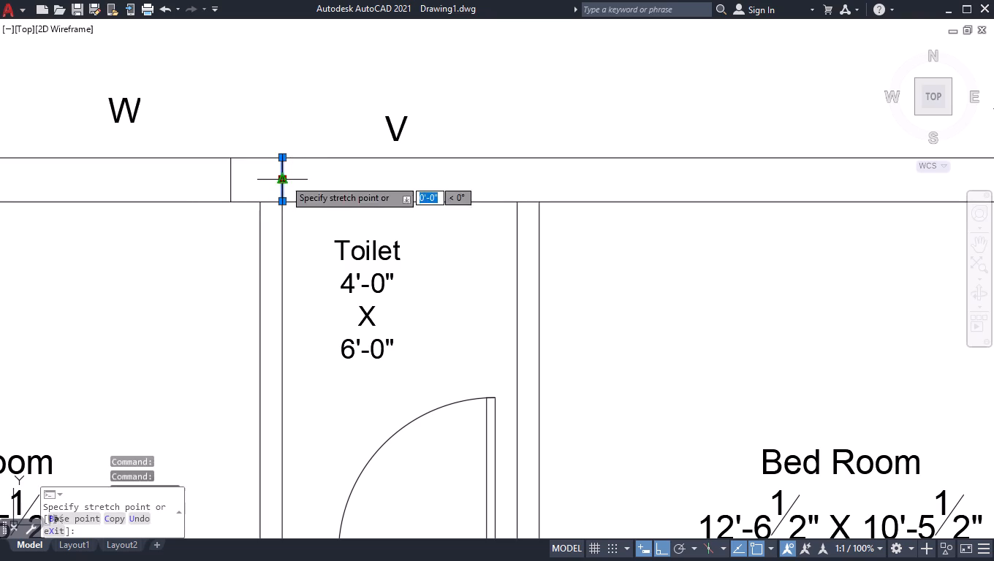
key(6)
key(Return)
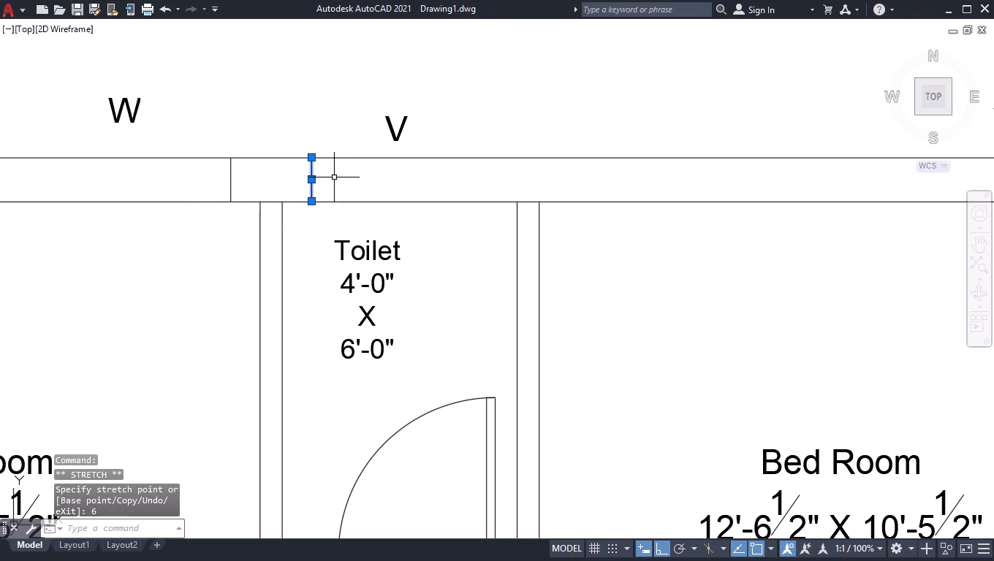
Offset the moved line 3' to the right to mark the Toilet's "V" opening in the top wall.
text(OFF)
key(Return)
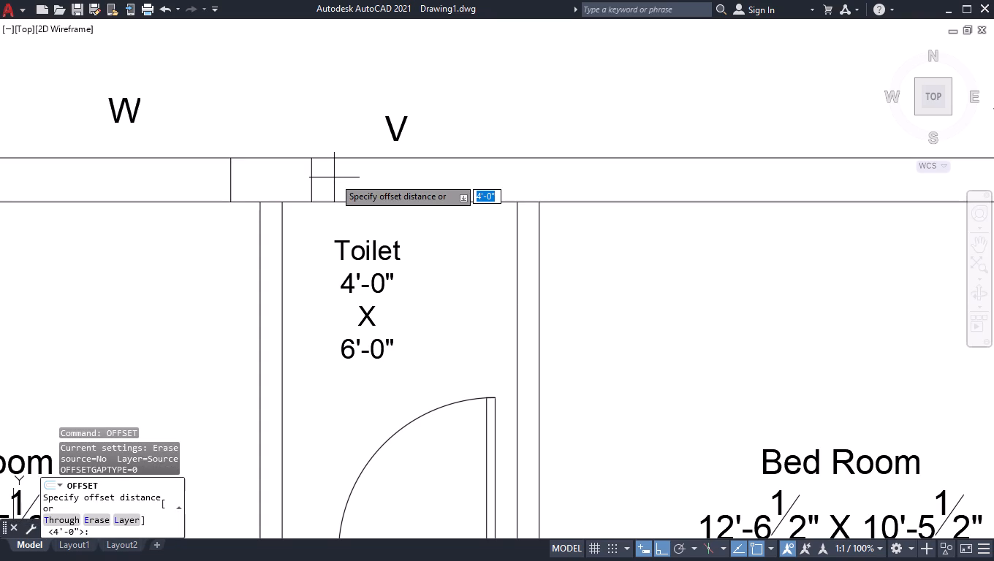
text(3')
key(Return)
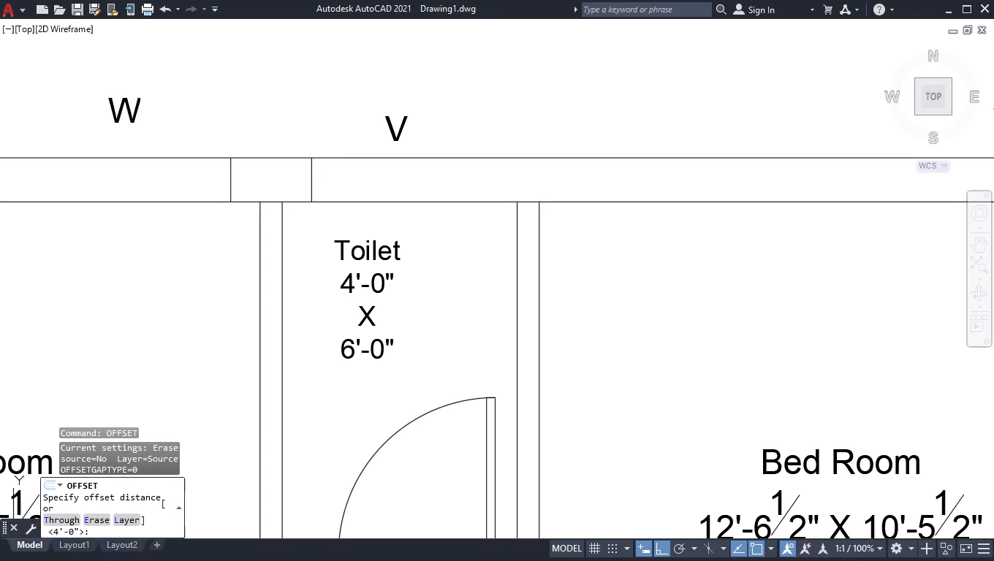
click(334, 177)
key(Return)
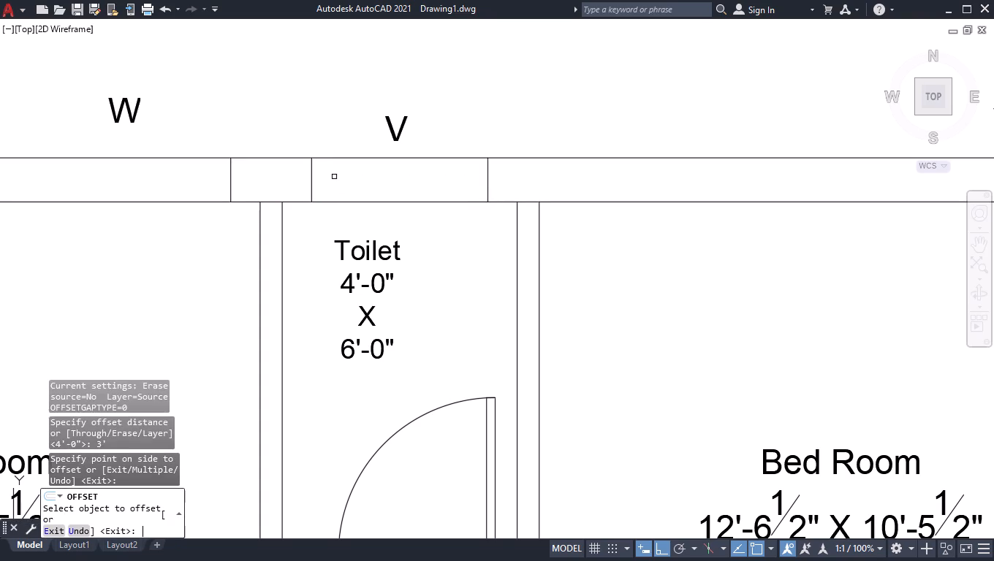
Draw a line across the top outer wall's thickness from the upper-right inner corner of the 12'-6 1/2" X 10'-5 1/2" Bed Room.
scroll(335, 179, down, 4)
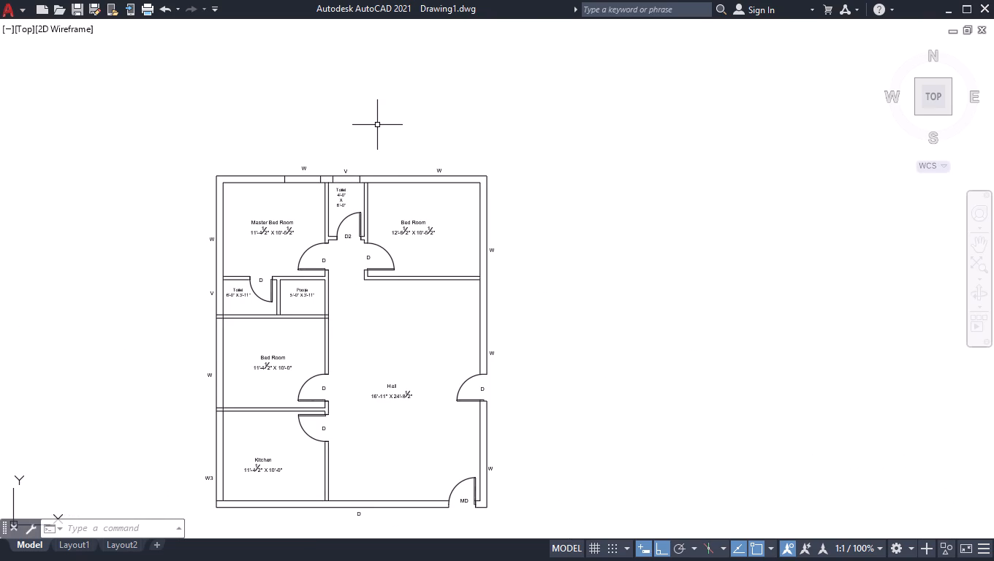
scroll(447, 178, up, 3)
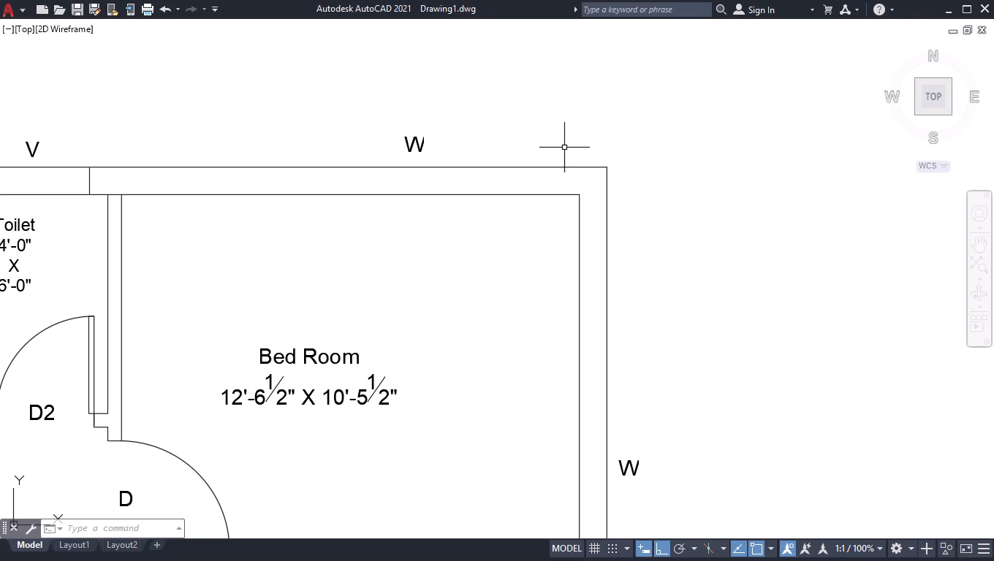
key(l)
key(Return)
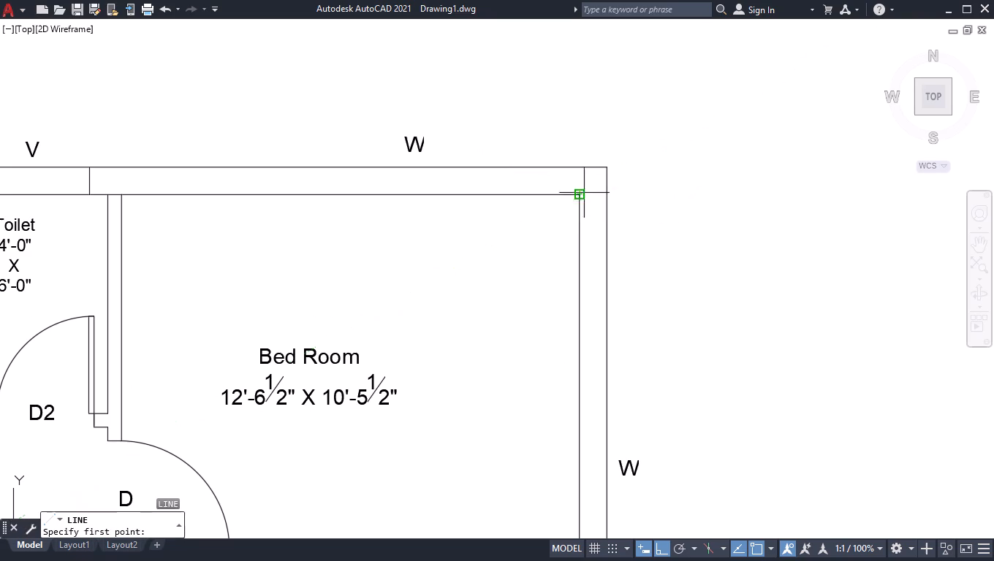
click(583, 193)
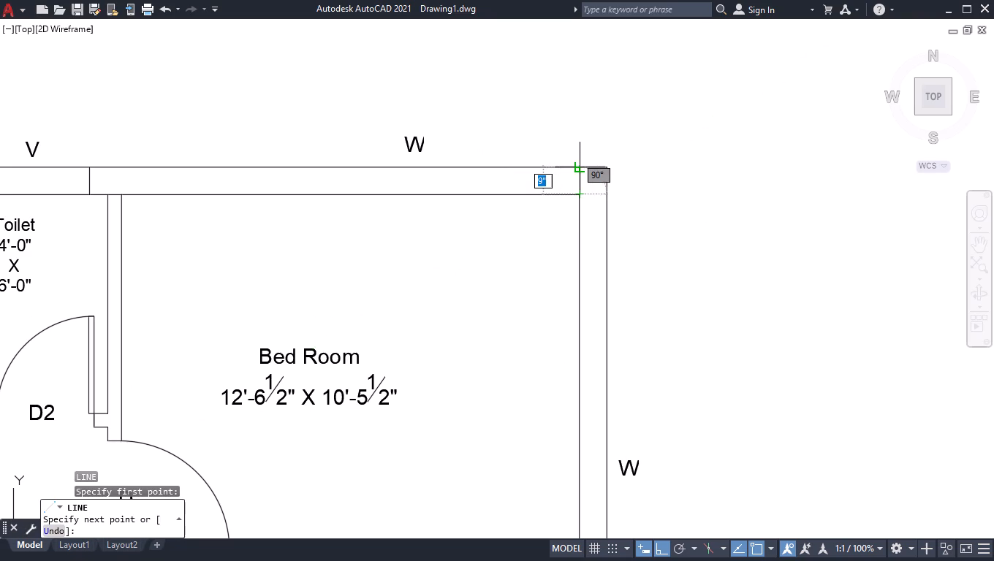
click(583, 169)
key(space)
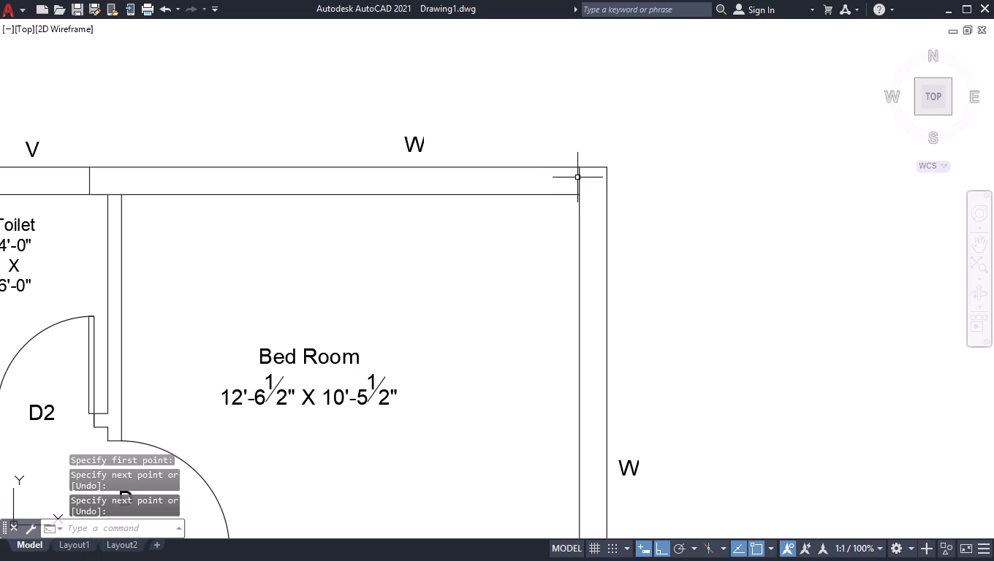
Move the line at the Bed Room's upper-right corner 6" to the left along the top wall.
click(581, 178)
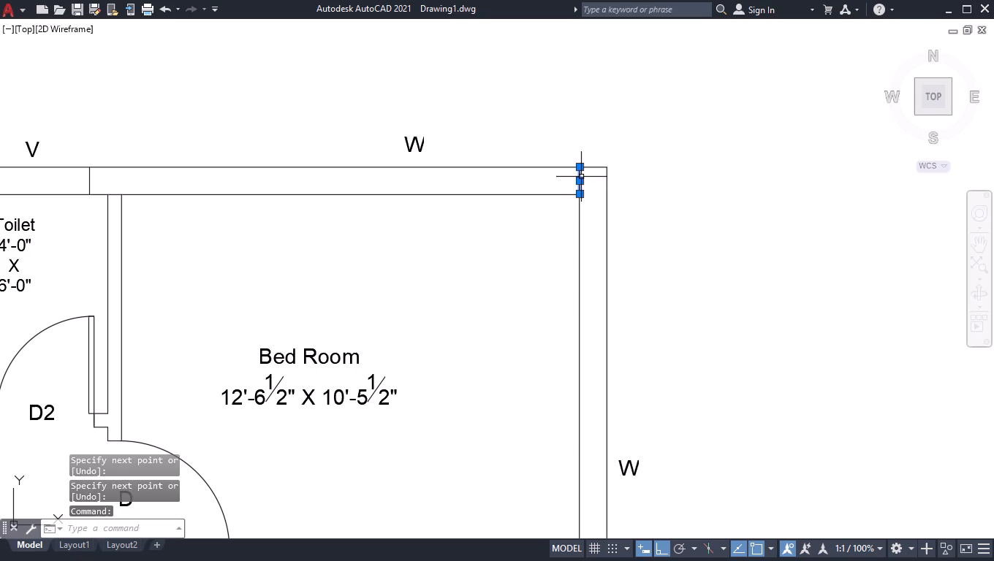
click(581, 180)
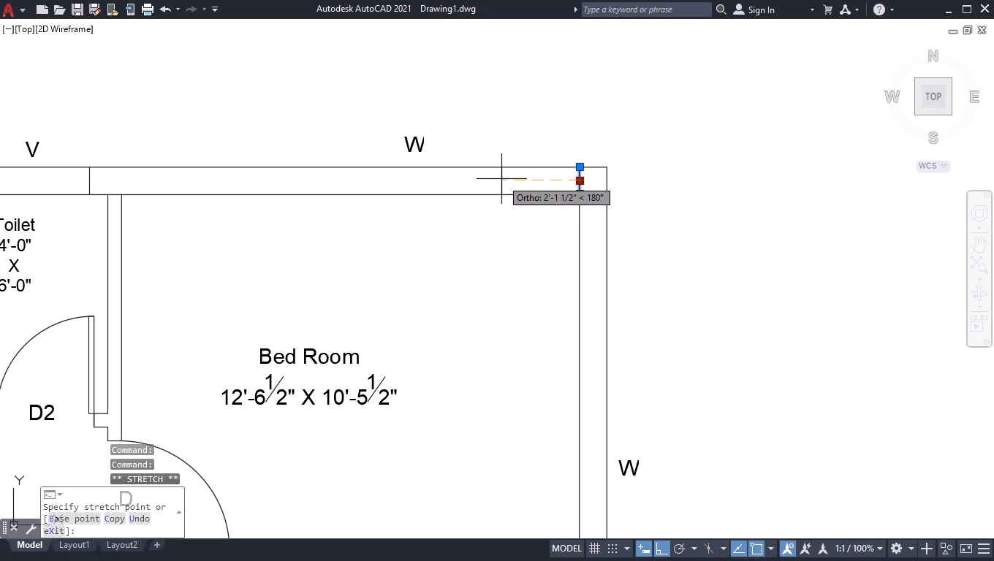
key(5)
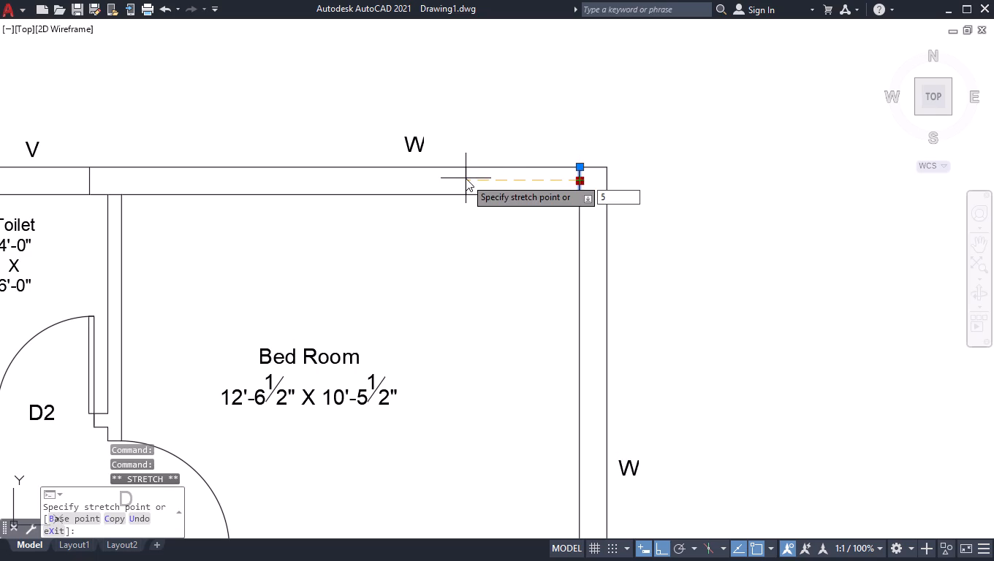
key(BackSpace)
key(6)
key(Return)
Offset the moved line 4' to the left to mark the upper-right Bed Room's window opening in the top wall.
text(OFF)
key(Return)
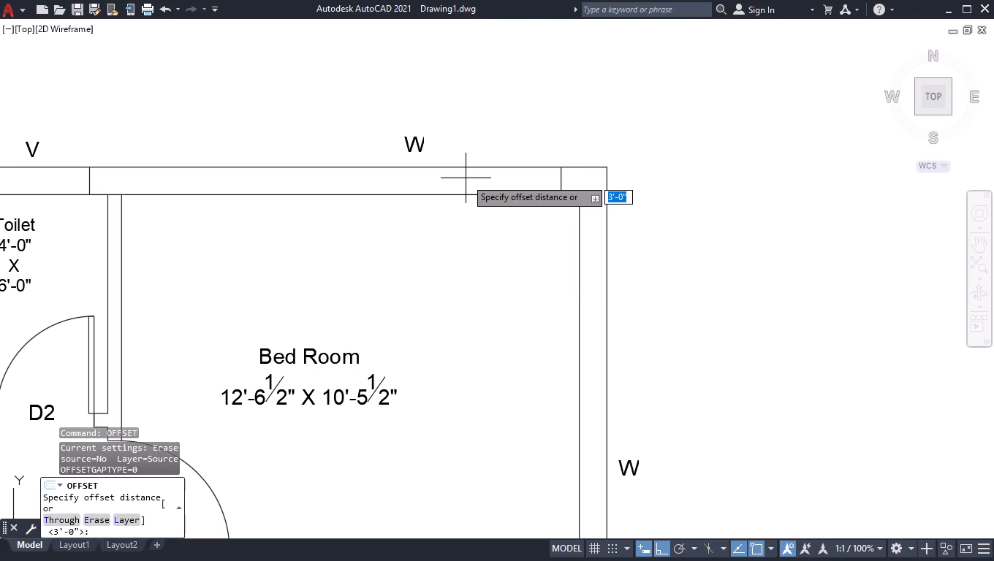
key(4)
key(apostrophe)
key(Return)
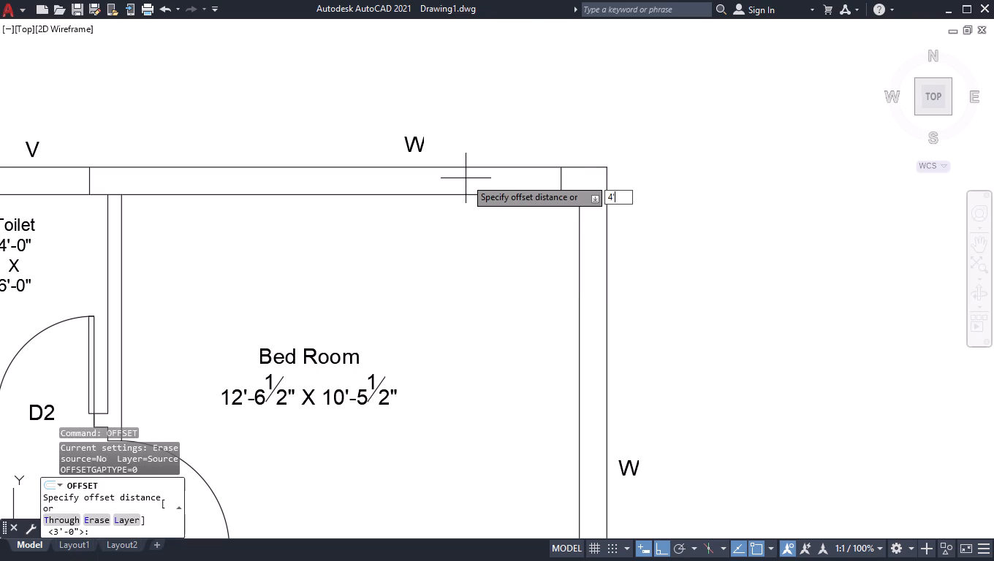
click(466, 178)
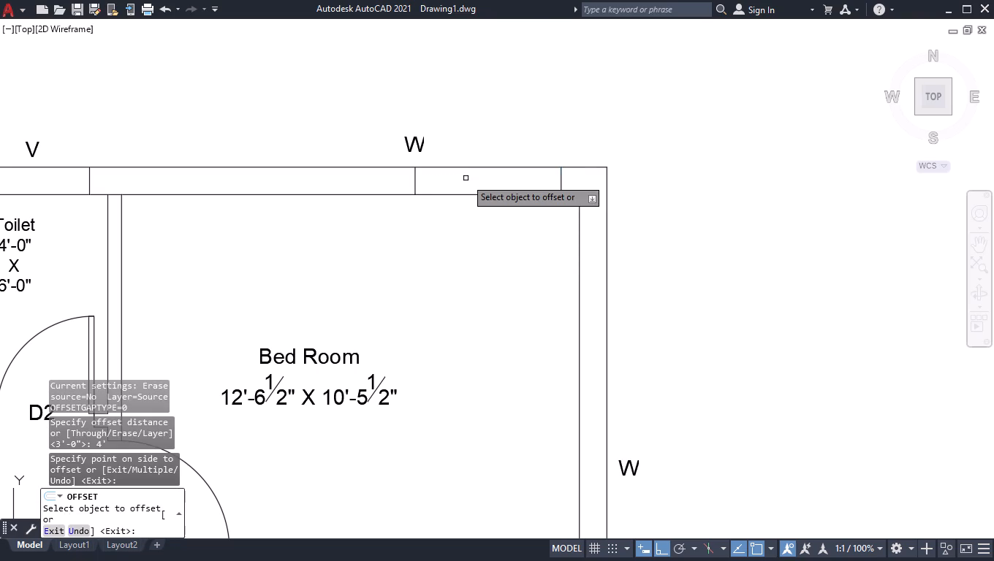
key(space)
Draw a line across the right outer wall's thickness from the lower-right inner corner of the 12'-6 1/2" X 10'-5 1/2" Bed Room.
scroll(607, 162, down, 1)
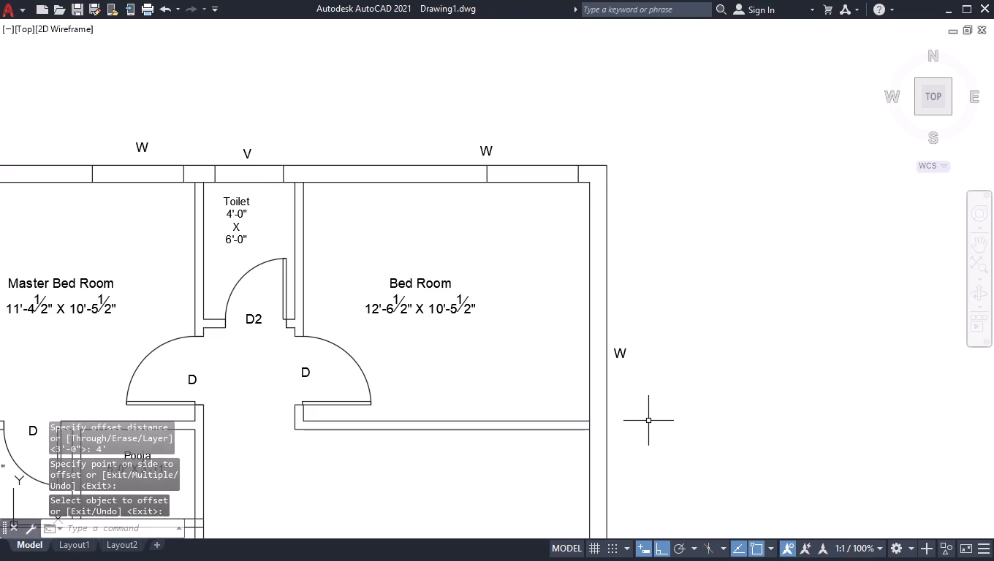
key(l)
key(Return)
scroll(635, 402, up, 2)
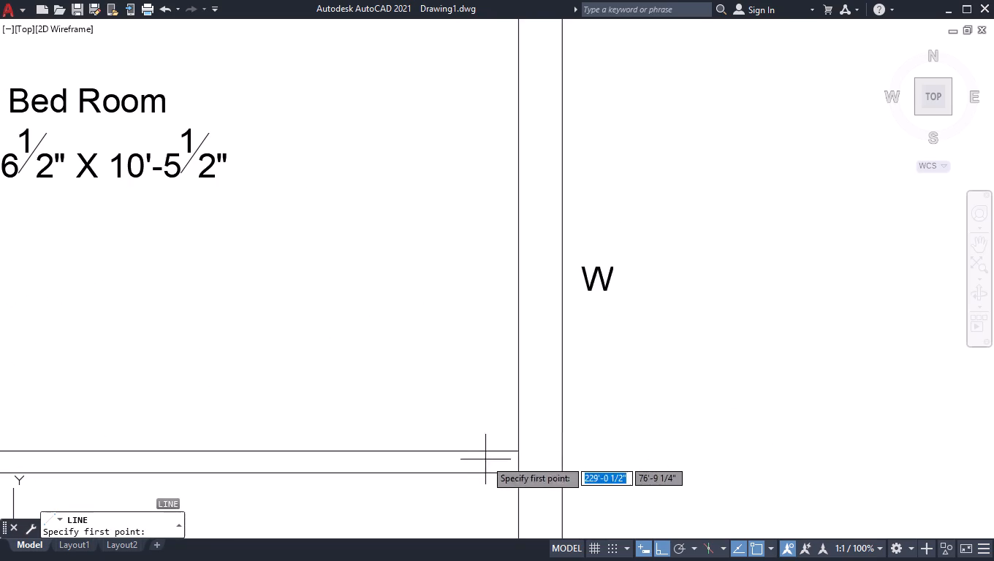
click(520, 451)
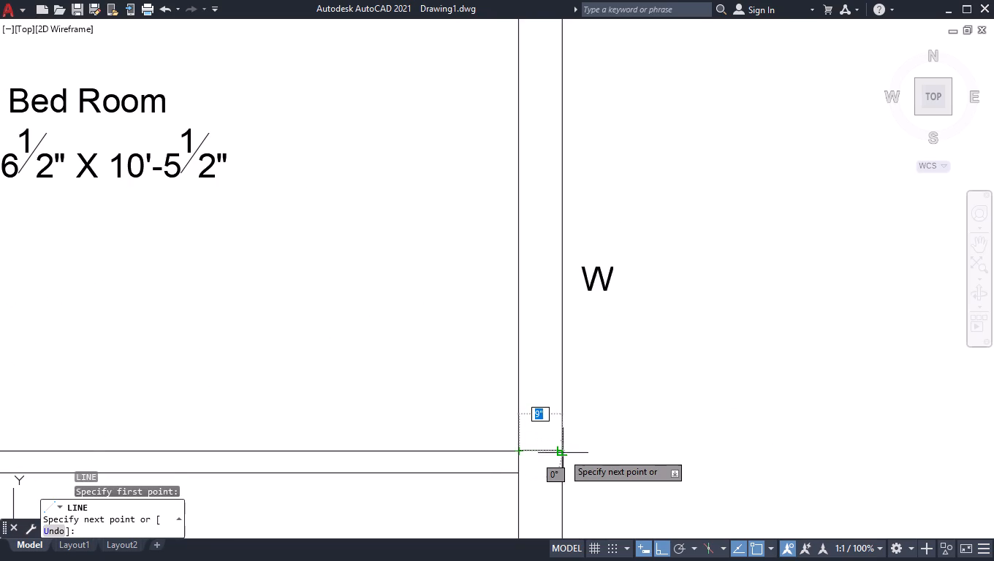
click(563, 453)
key(space)
Move the line at the 12'-6 1/2" X 10'-5 1/2" Bed Room's lower-right corner 9" up along the right outer wall.
click(546, 451)
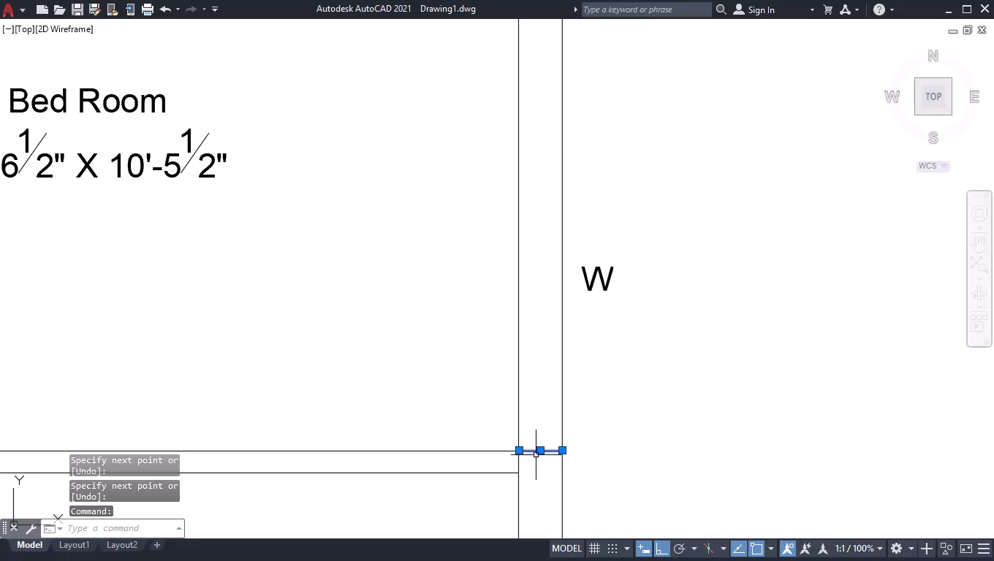
click(539, 454)
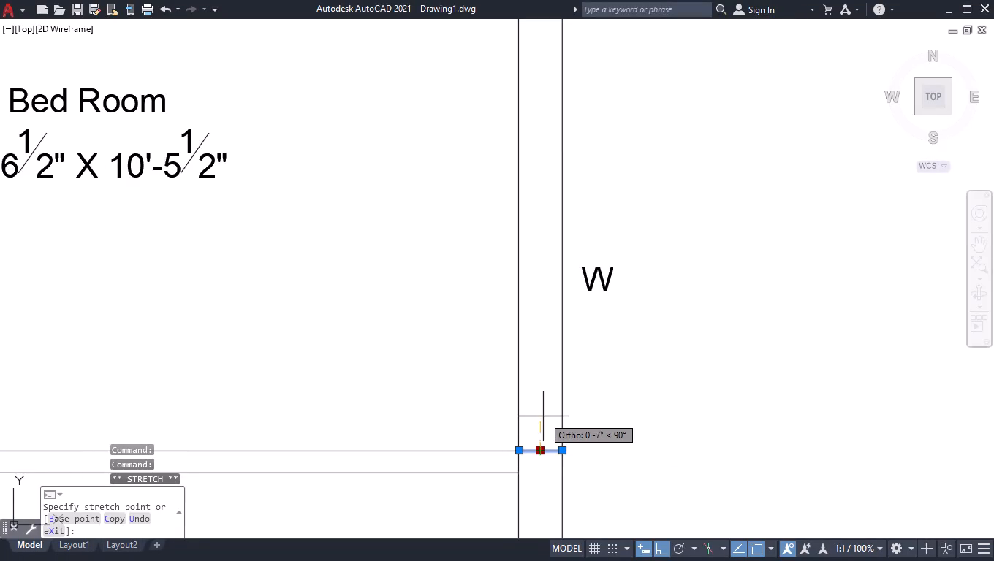
key(9)
key(Return)
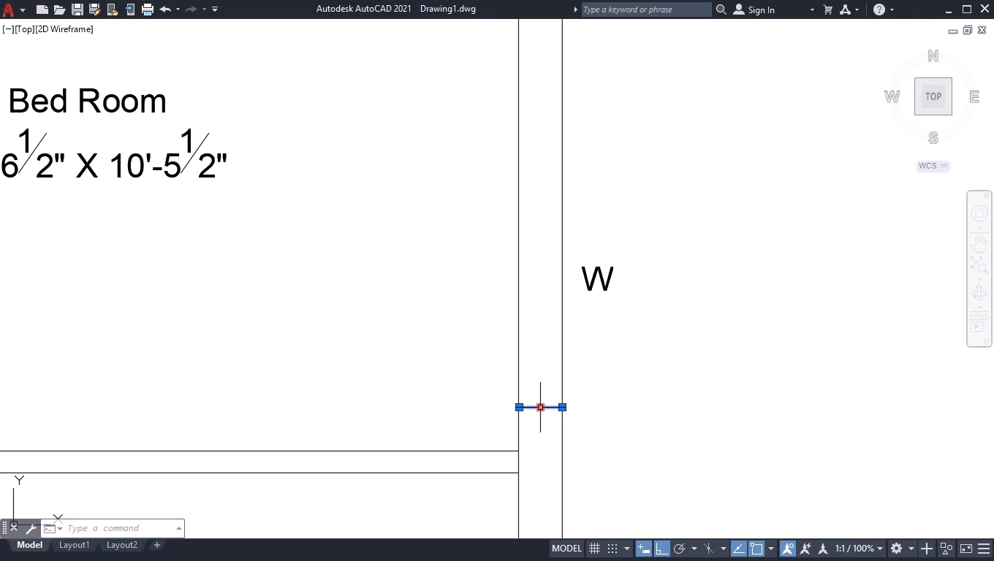
Offset the moved line 4' upward to mark the Bed Room's window opening in the right outer wall.
text(OFF)
key(Return)
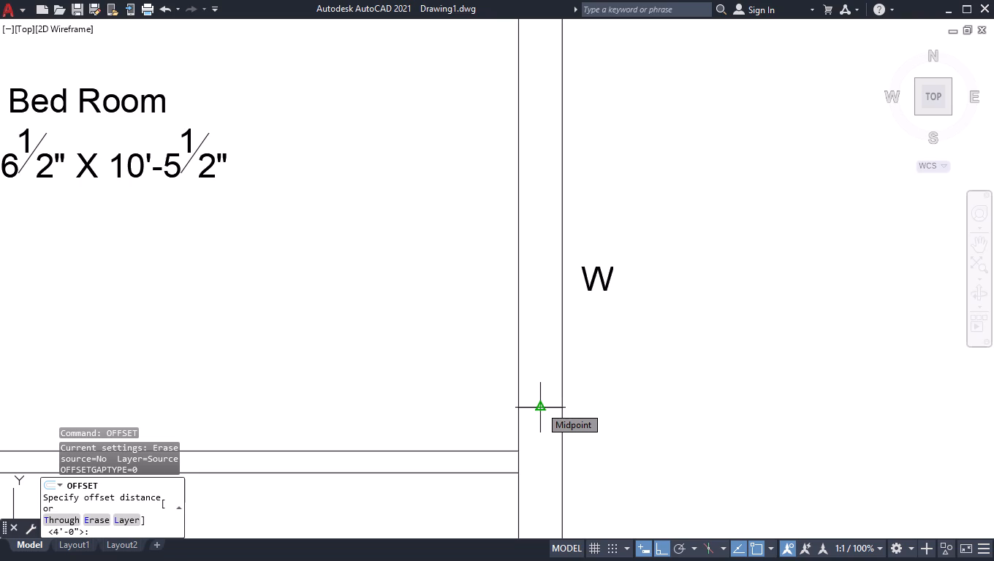
scroll(531, 246, down, 3)
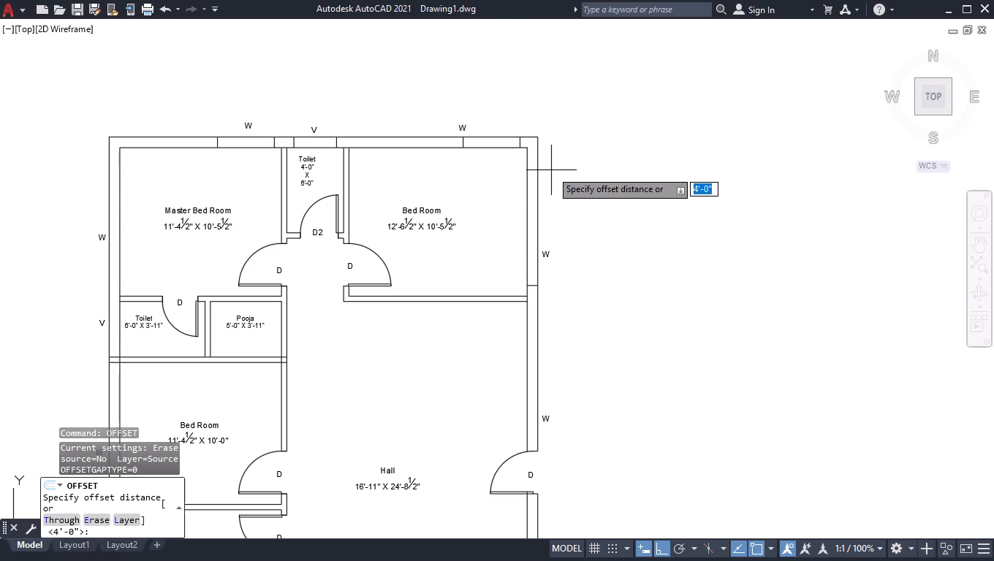
scroll(552, 151, up, 1)
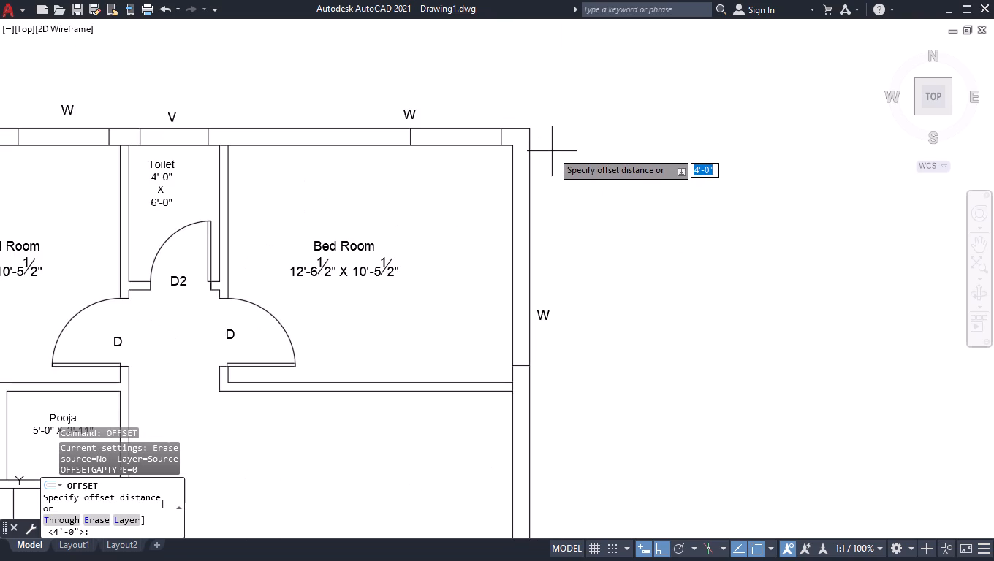
key(4)
key(apostrophe)
key(Return)
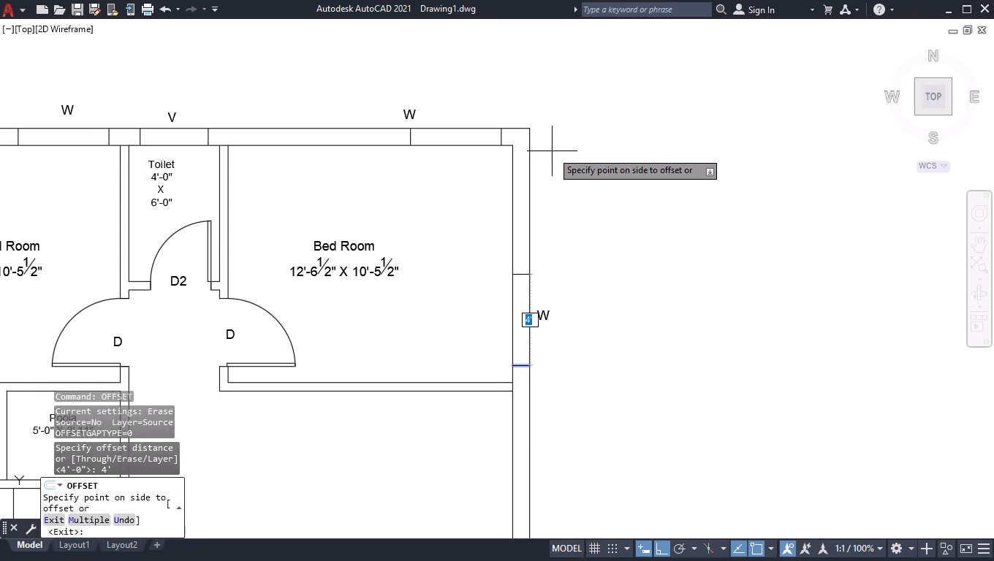
click(552, 150)
scroll(552, 150, down, 2)
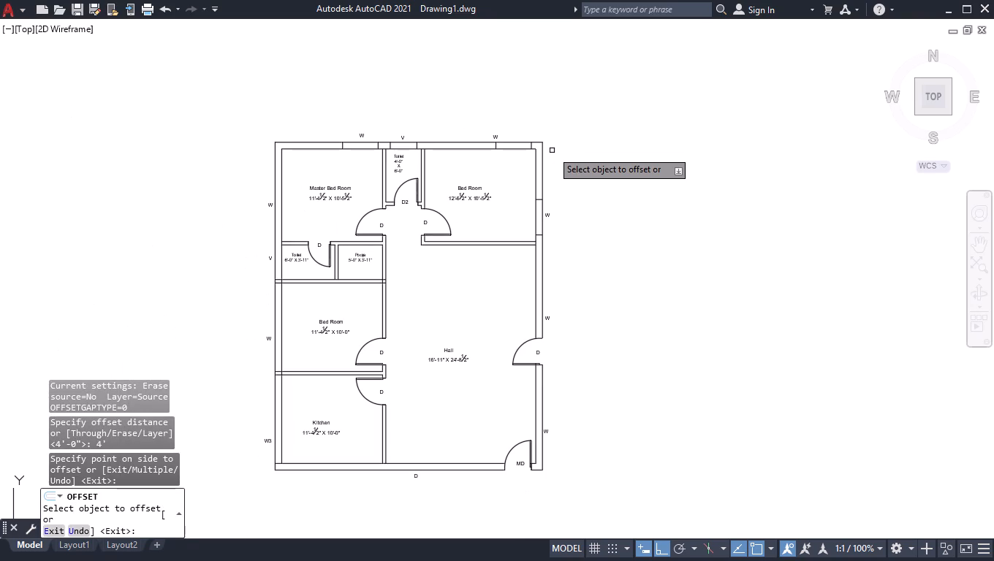
key(Return)
Draw a line across the right outer wall's thickness at the upper edge of the Hall's side door opening.
scroll(561, 276, up, 3)
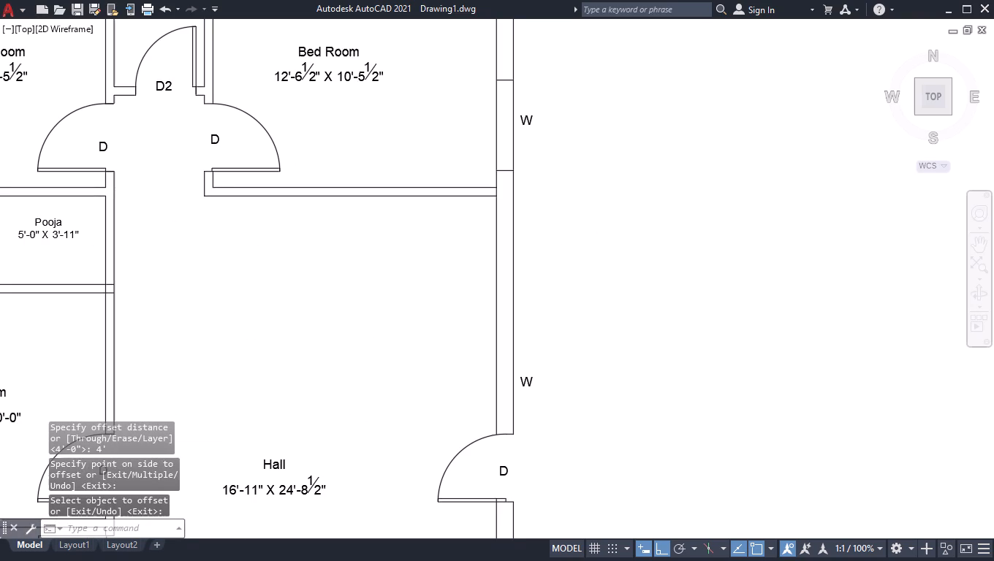
key(l)
key(Return)
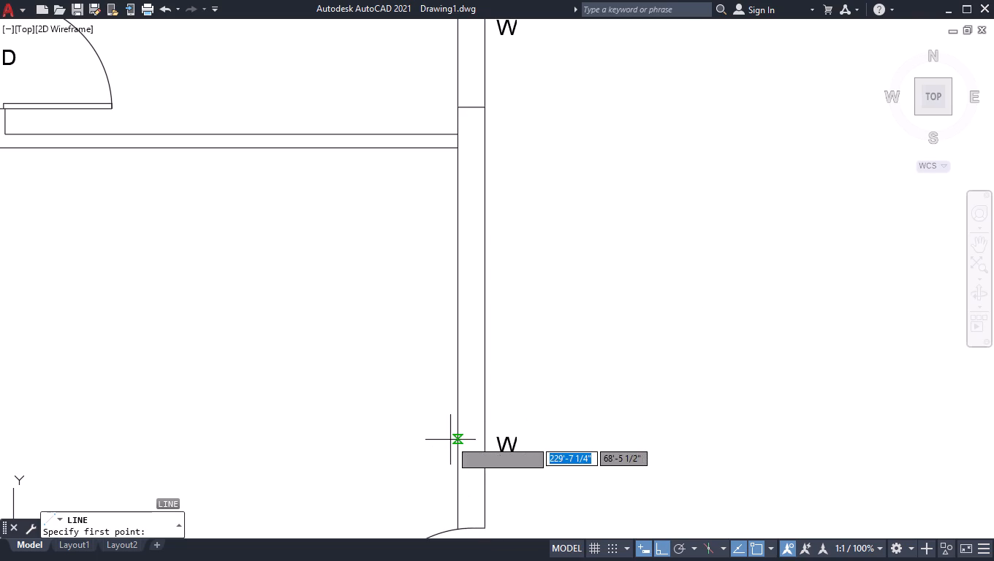
scroll(474, 534, up, 3)
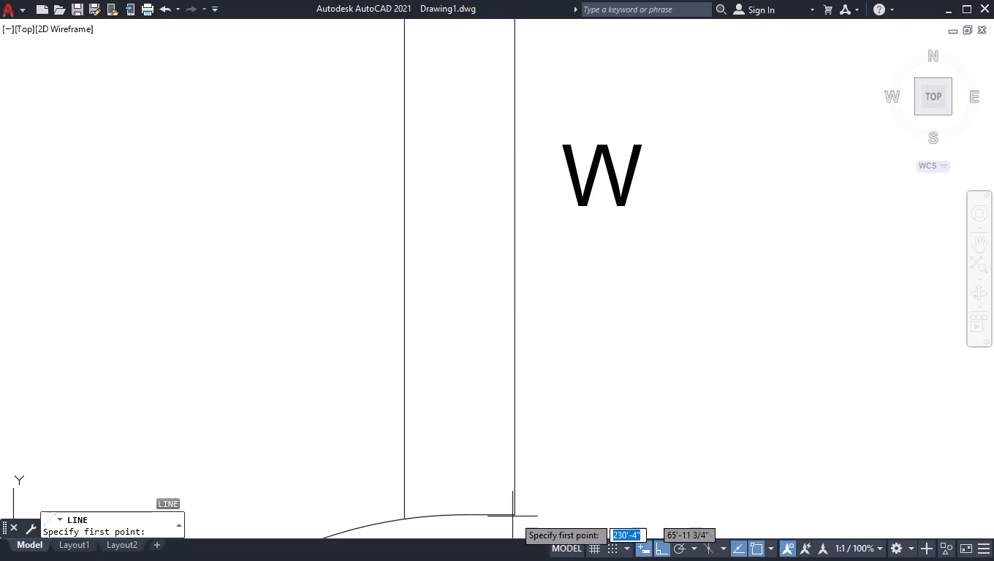
click(518, 515)
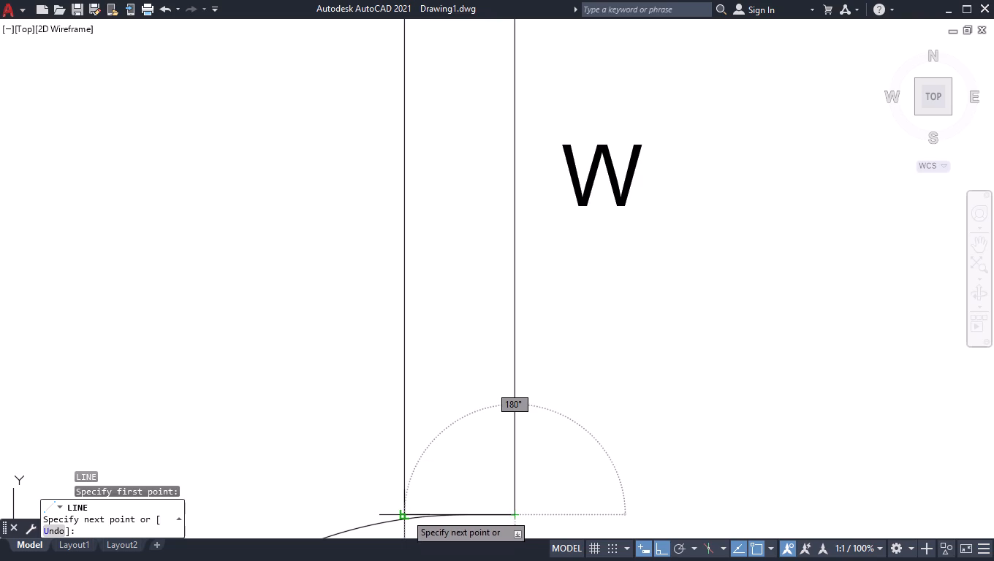
click(406, 514)
key(space)
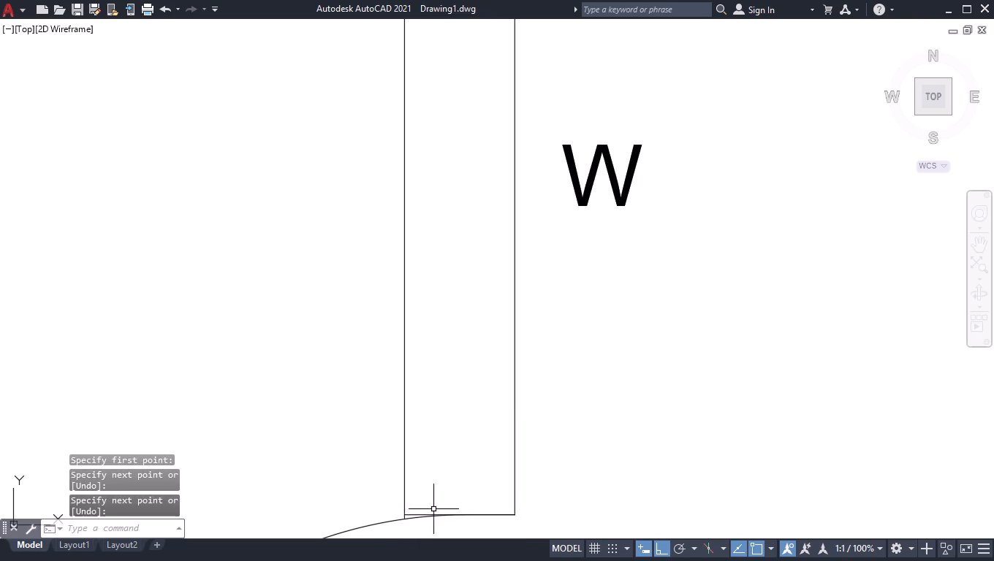
Offset the line above the Hall's side door 1' upward within the right outer wall.
click(425, 515)
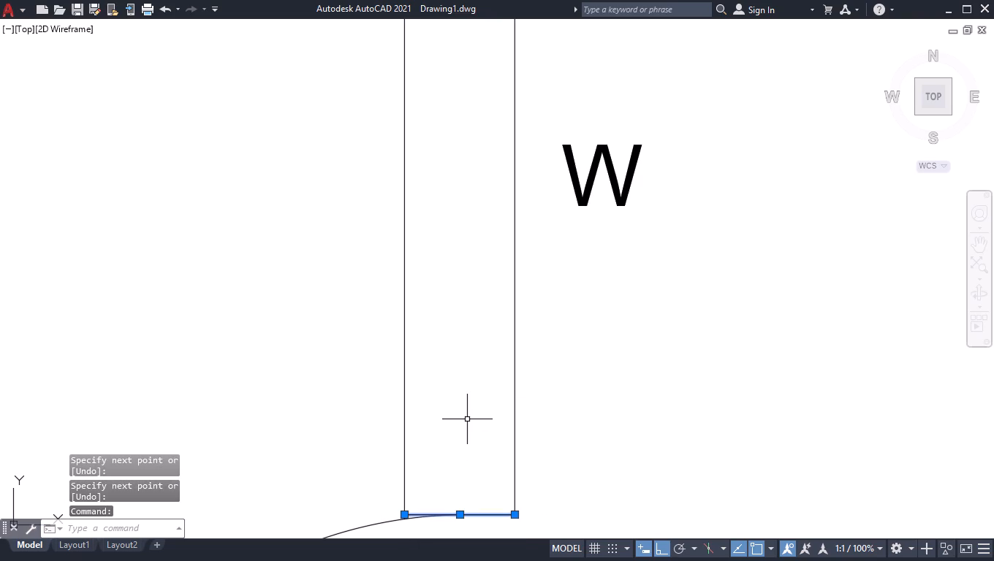
text(OFF)
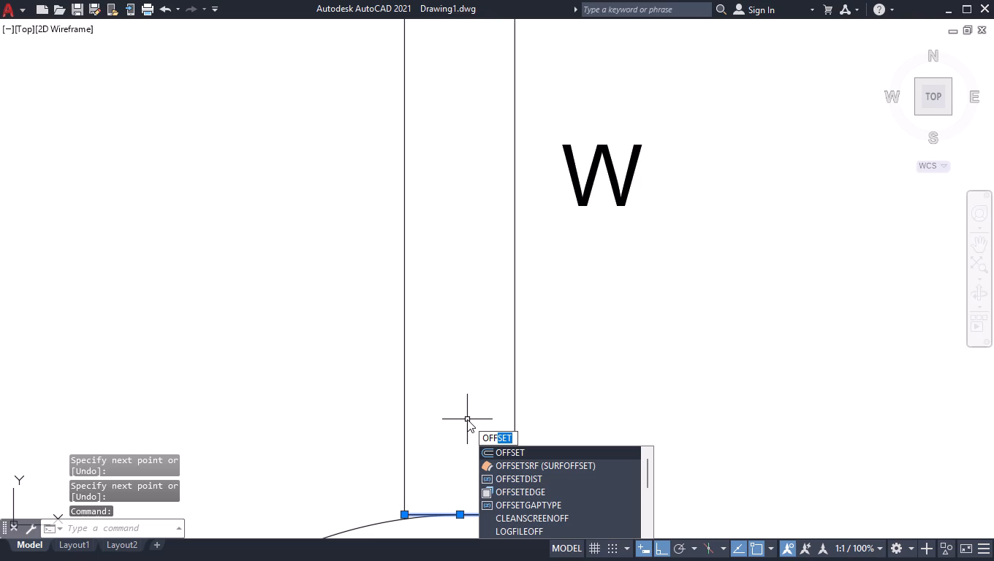
key(Return)
text(1')
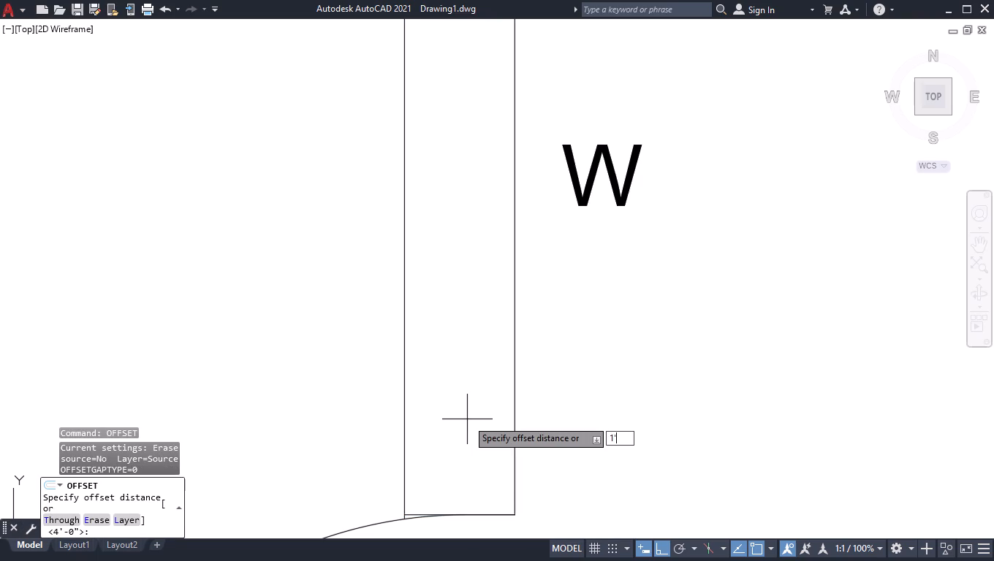
key(Return)
click(467, 419)
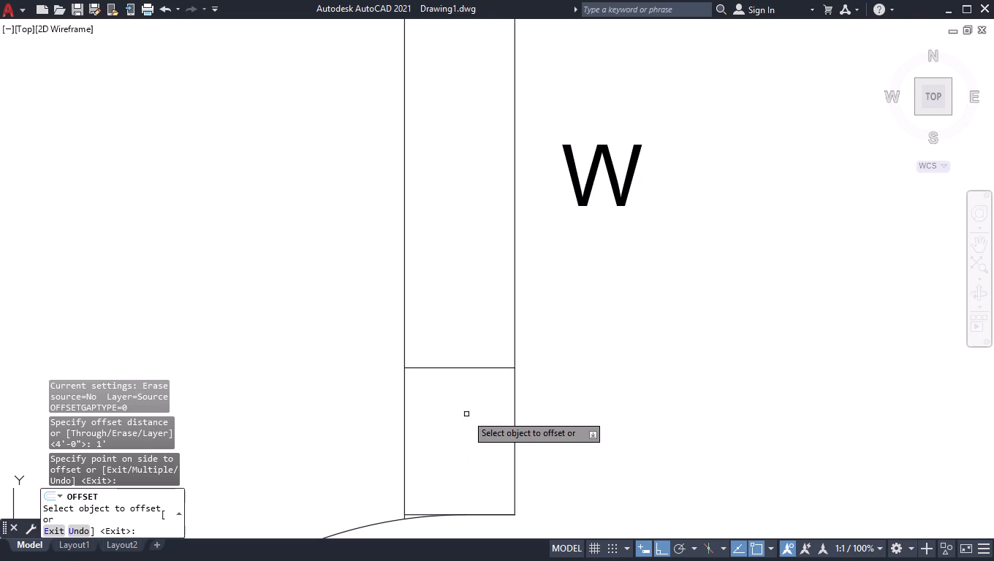
Offset the new upper line 4' upward to mark the Hall's upper window opening in the right outer wall.
scroll(491, 296, down, 2)
scroll(537, 212, down, 2)
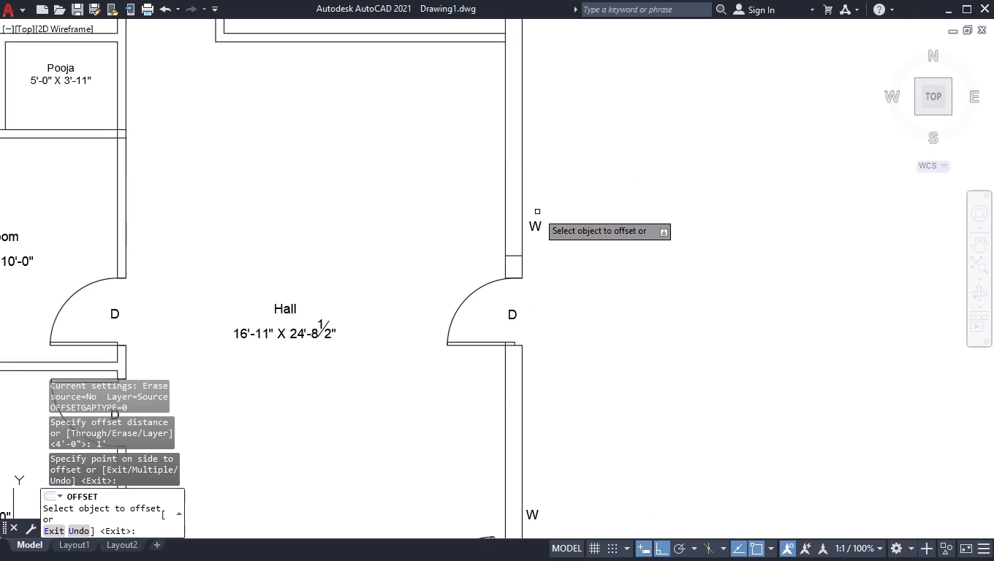
scroll(509, 99, up, 2)
click(526, 500)
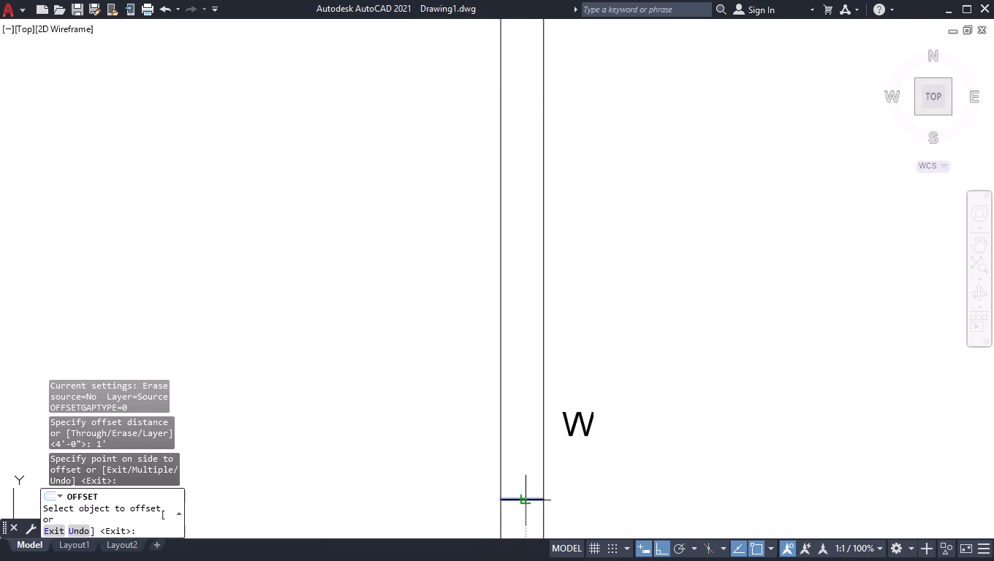
text(4')
key(Return)
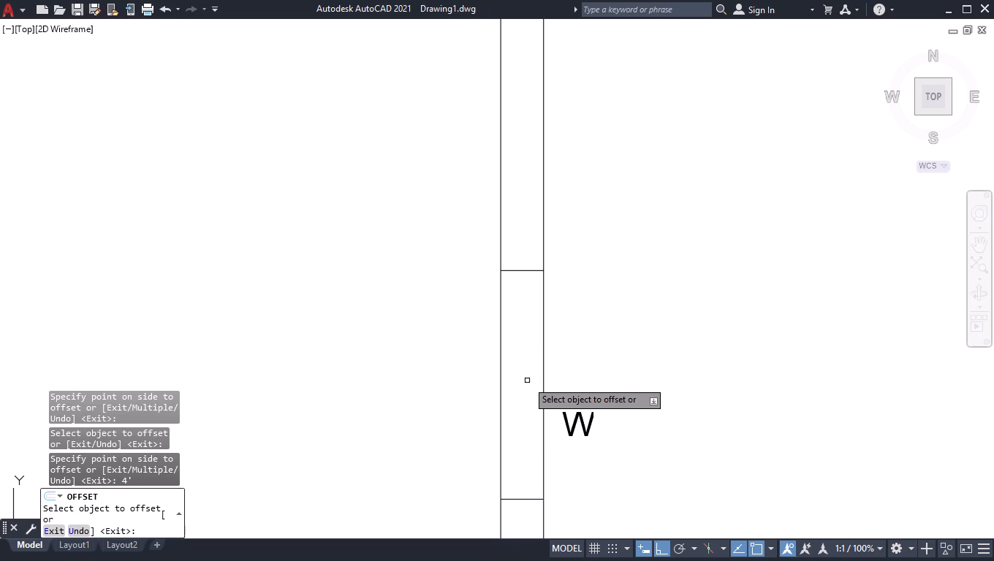
key(space)
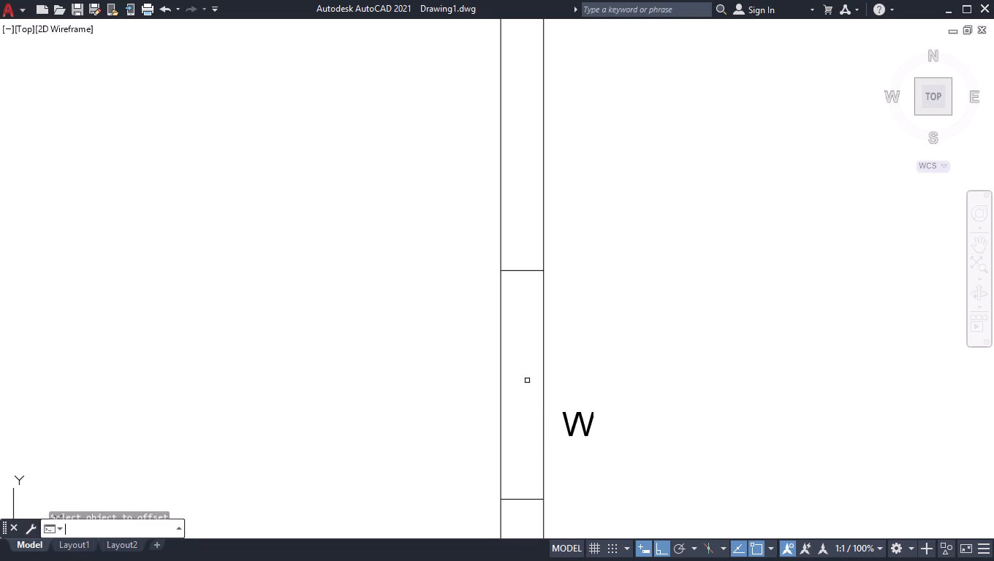
Draw a line across the right outer wall's thickness from the Hall's lower-right inner corner beside the MD door.
scroll(641, 321, down, 3)
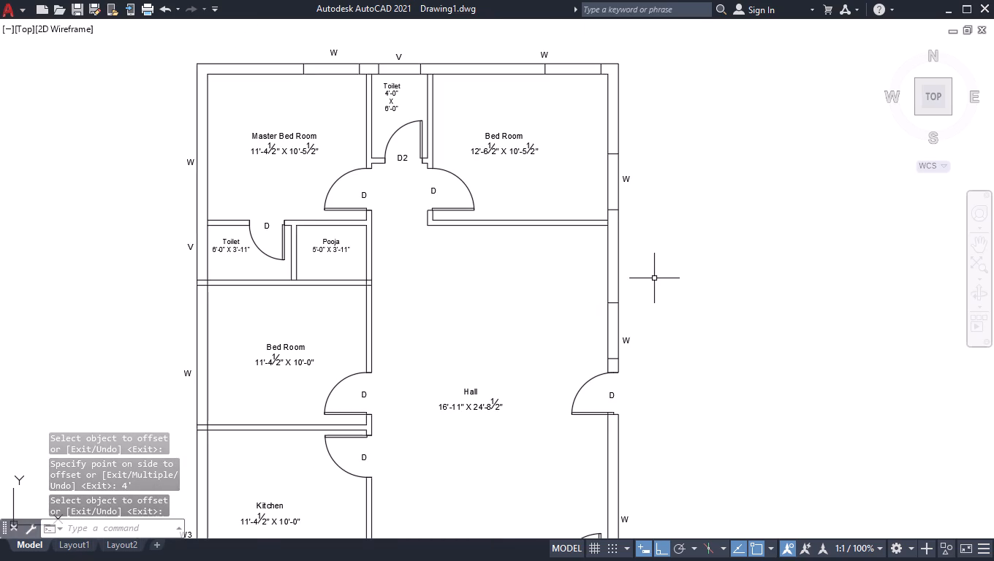
scroll(669, 215, down, 1)
scroll(626, 448, up, 2)
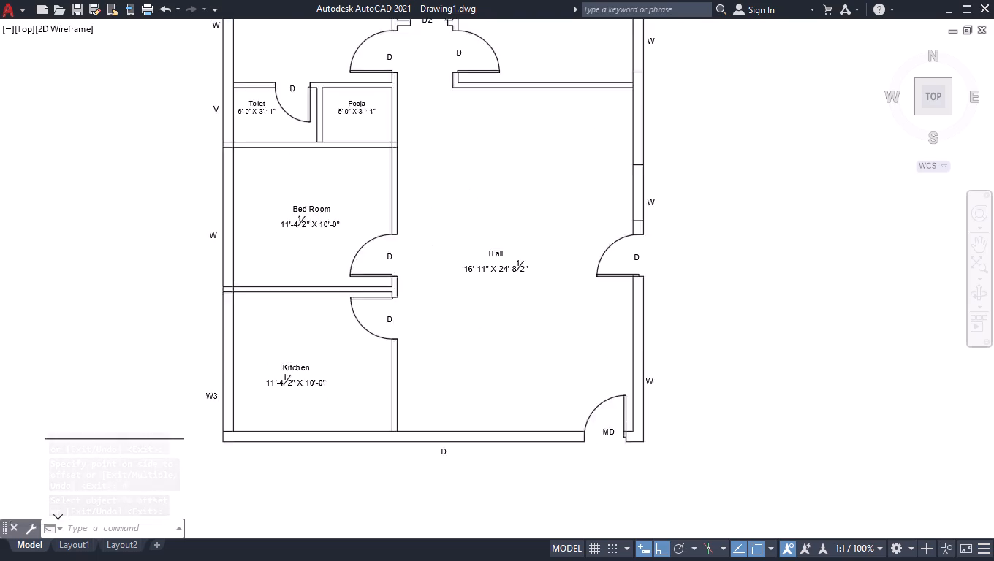
scroll(659, 393, up, 2)
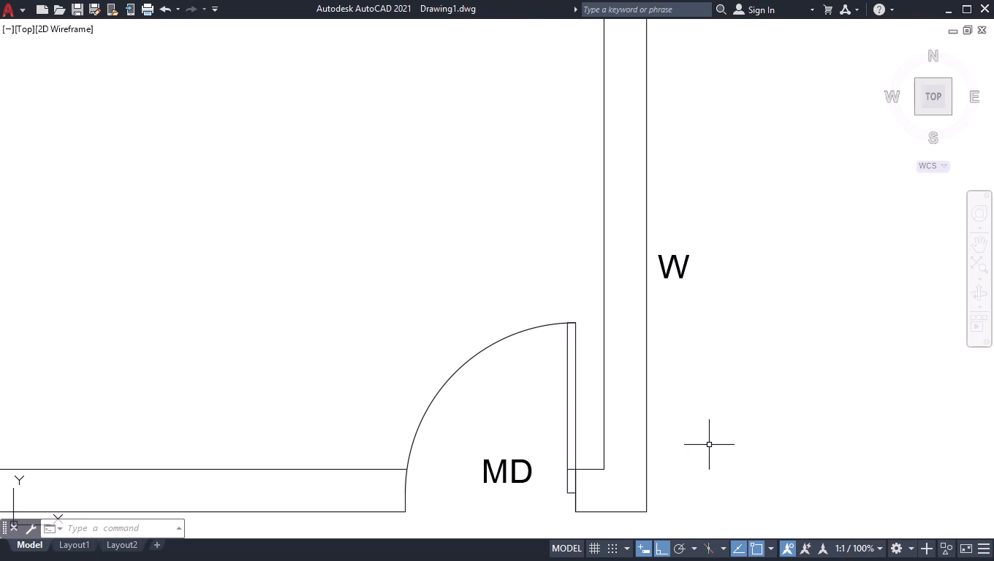
key(l)
key(Return)
click(606, 471)
click(650, 467)
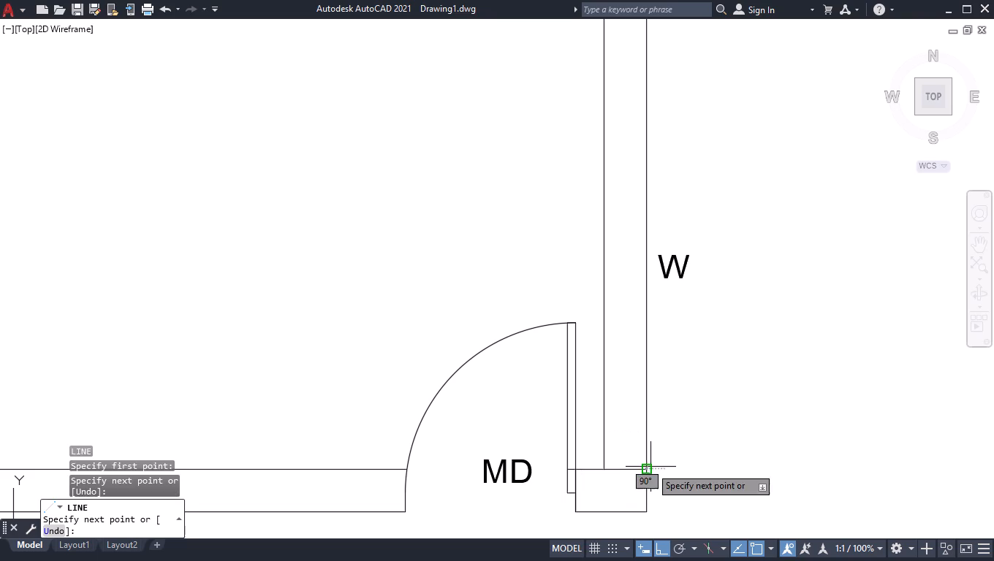
key(space)
Move the line at the Hall's lower-right corner 6" up along the right outer wall.
click(623, 467)
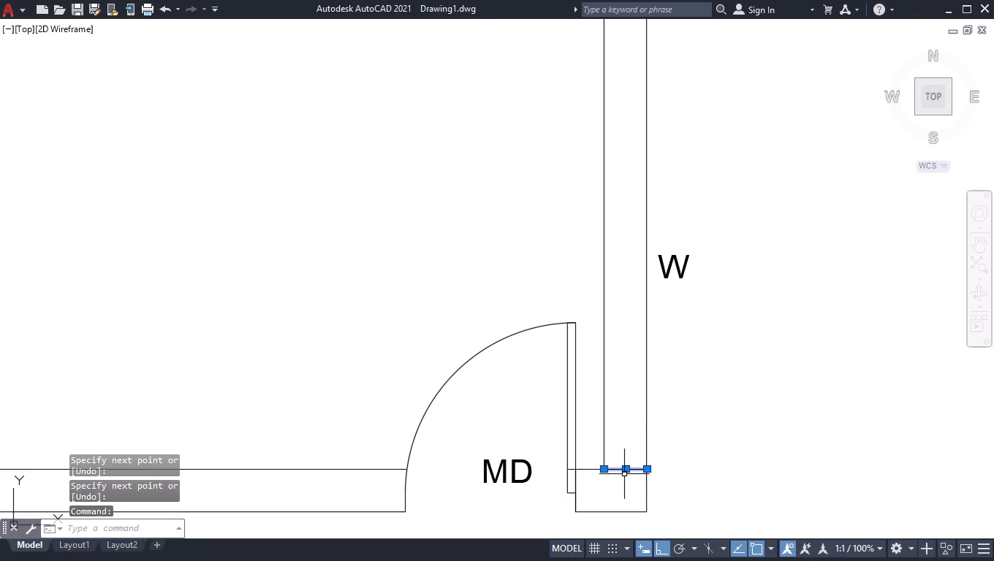
click(627, 468)
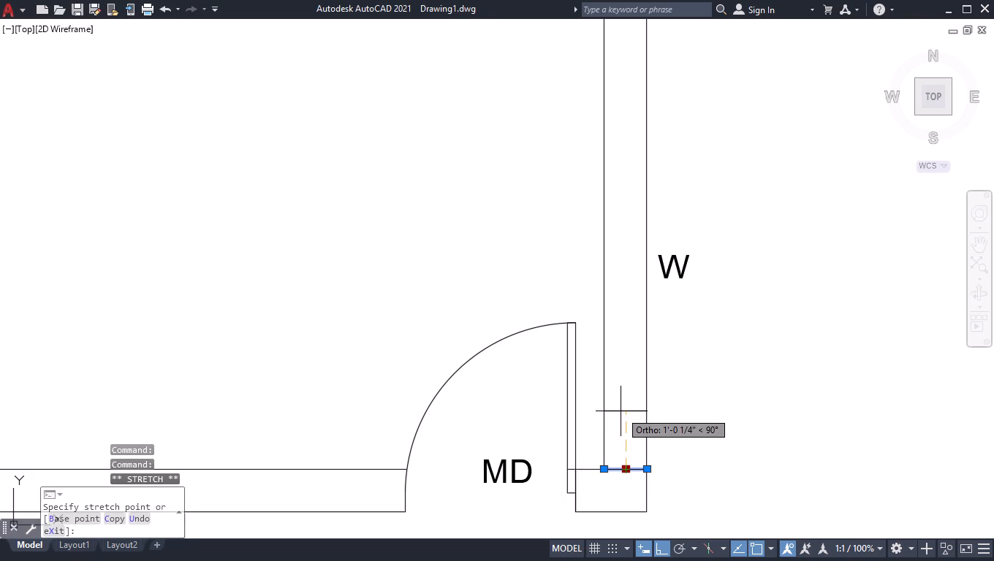
key(9)
key(BackSpace)
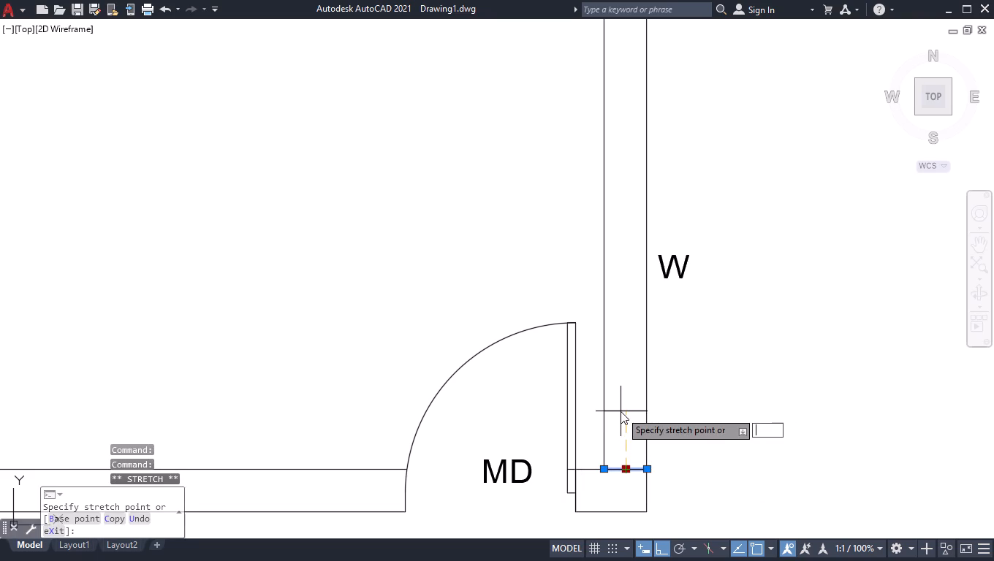
key(6)
key(Return)
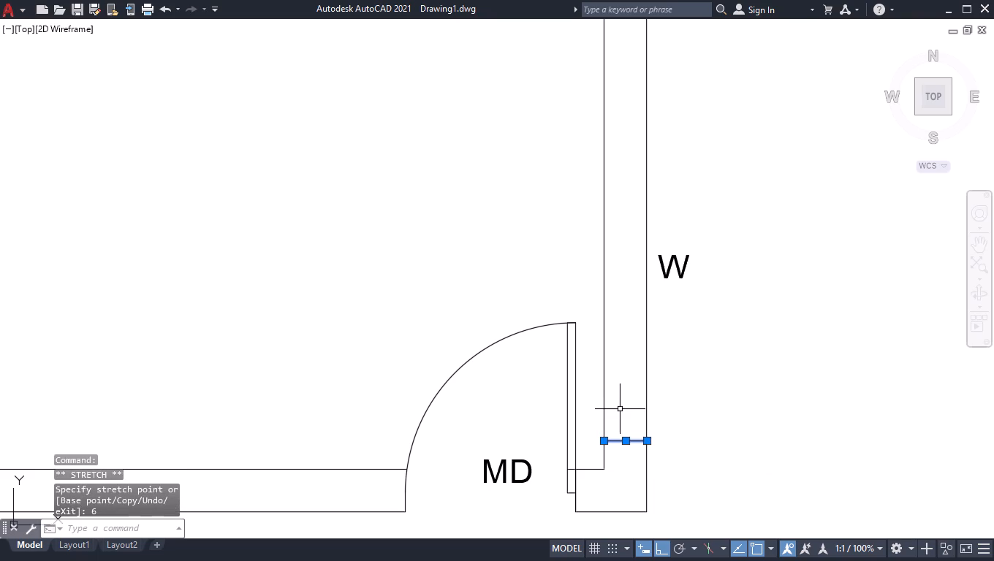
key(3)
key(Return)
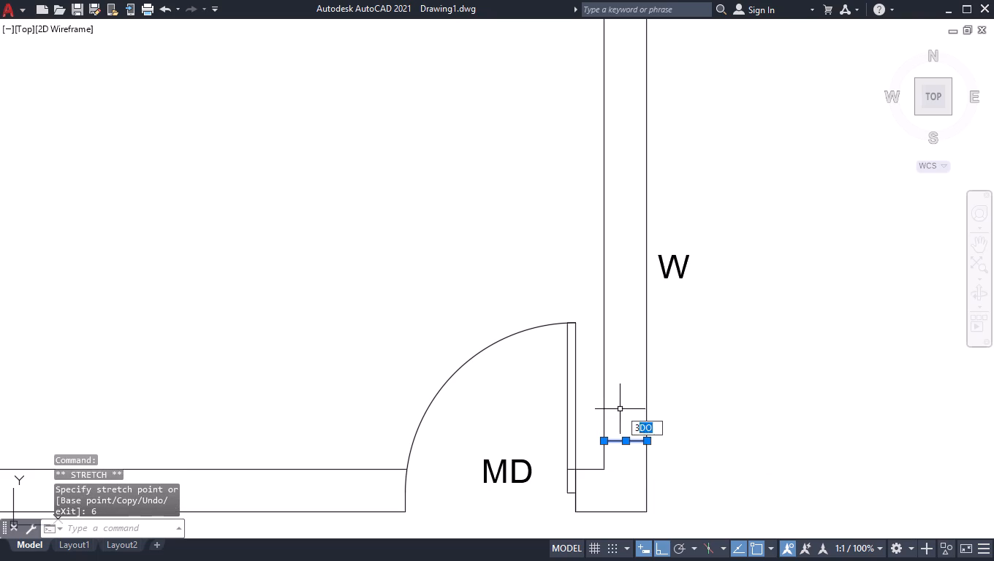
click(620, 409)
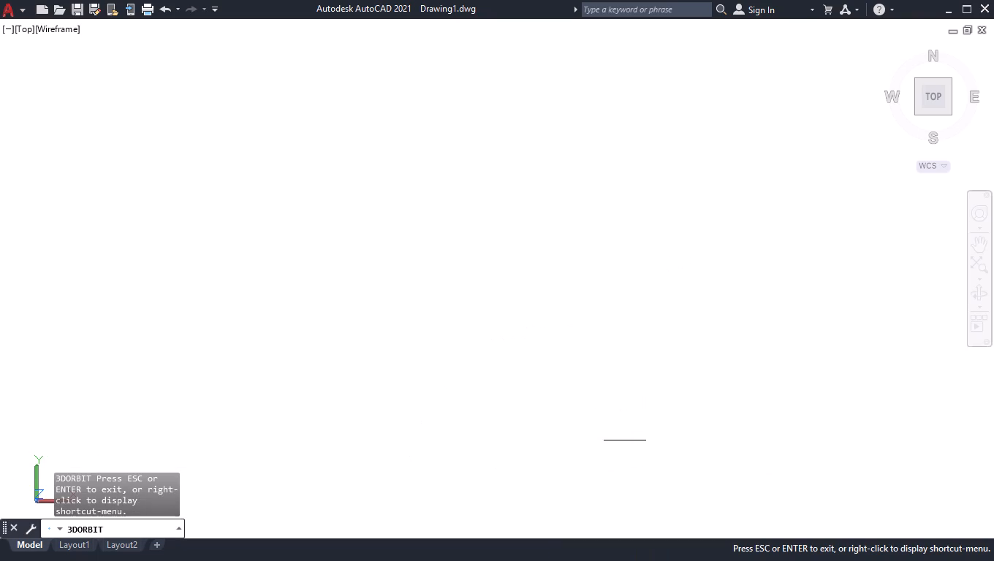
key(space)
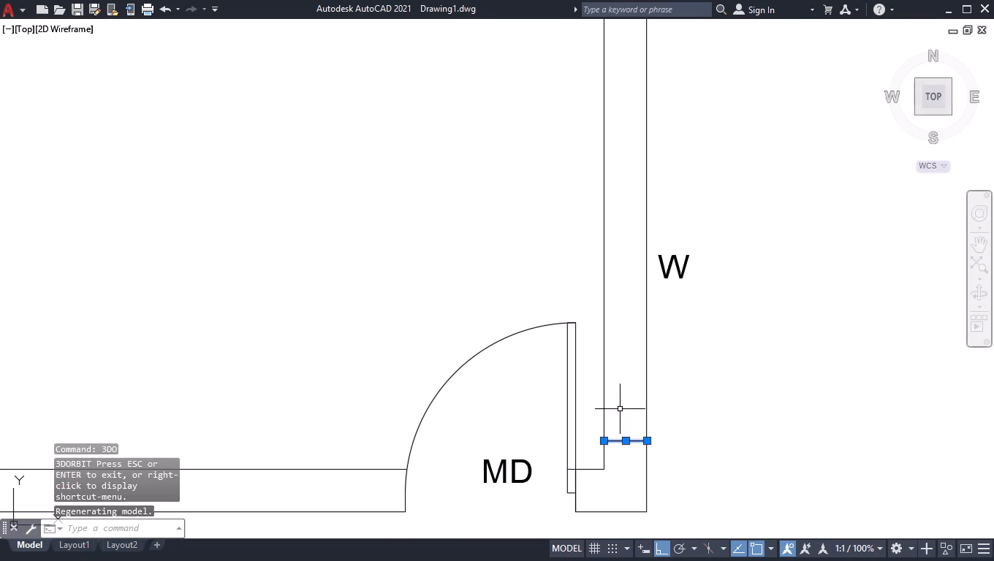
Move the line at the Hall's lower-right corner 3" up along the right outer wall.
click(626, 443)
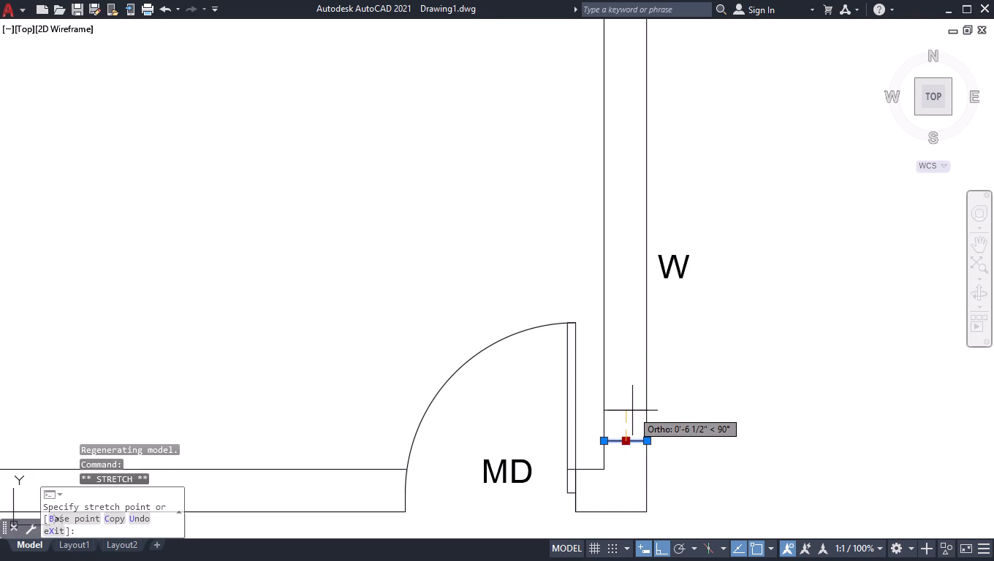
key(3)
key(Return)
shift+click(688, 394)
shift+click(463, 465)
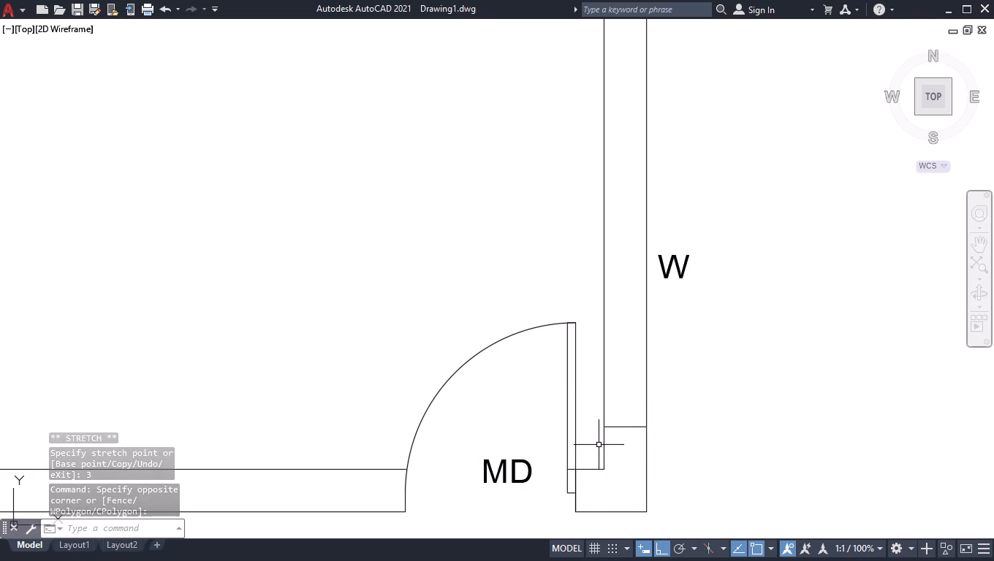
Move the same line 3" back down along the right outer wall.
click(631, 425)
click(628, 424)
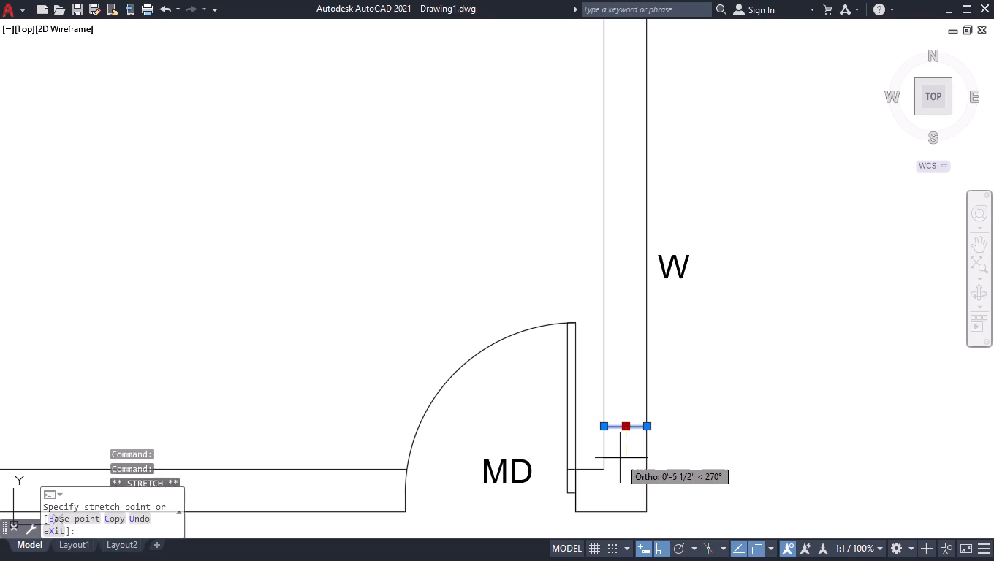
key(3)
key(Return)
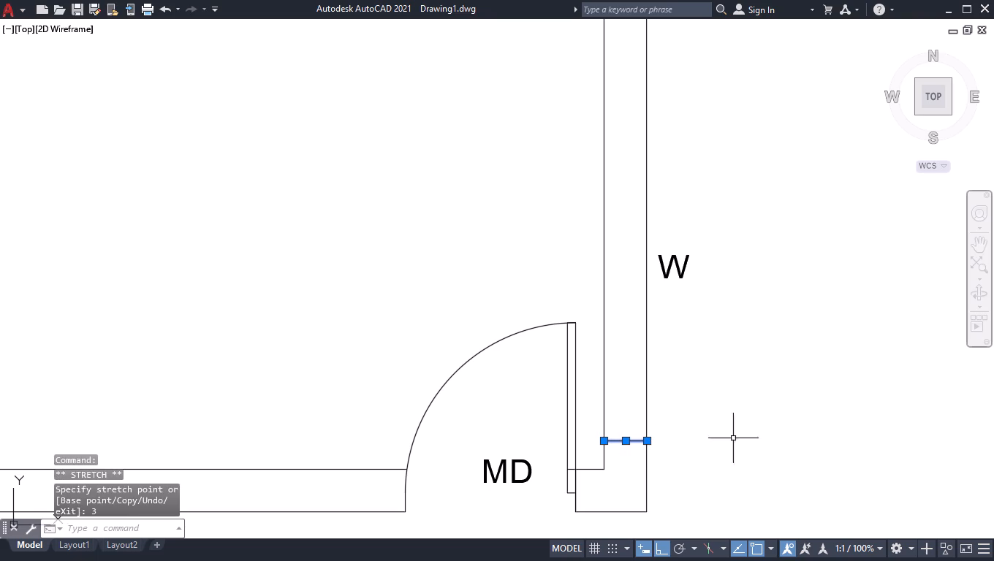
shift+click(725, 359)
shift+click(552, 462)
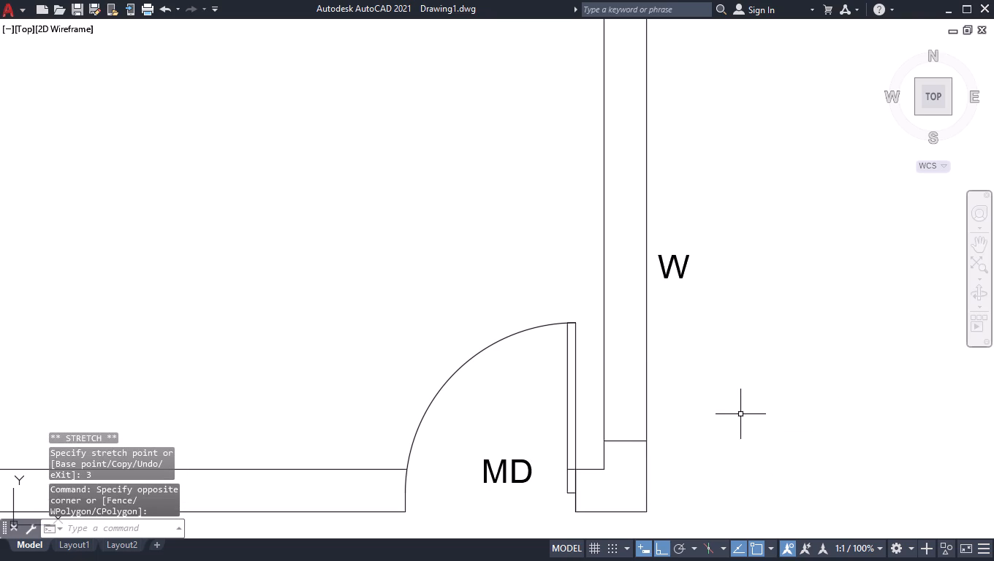
Offset the line near the Hall's lower-right corner 4' upward to mark the lower window opening in the right outer wall.
text(OFF)
key(Return)
text(4')
key(Return)
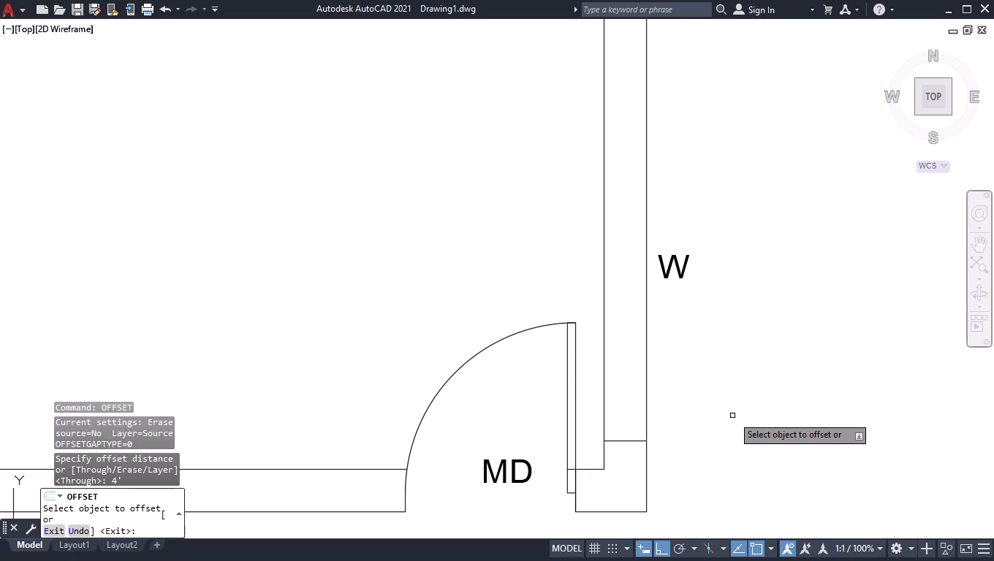
click(615, 442)
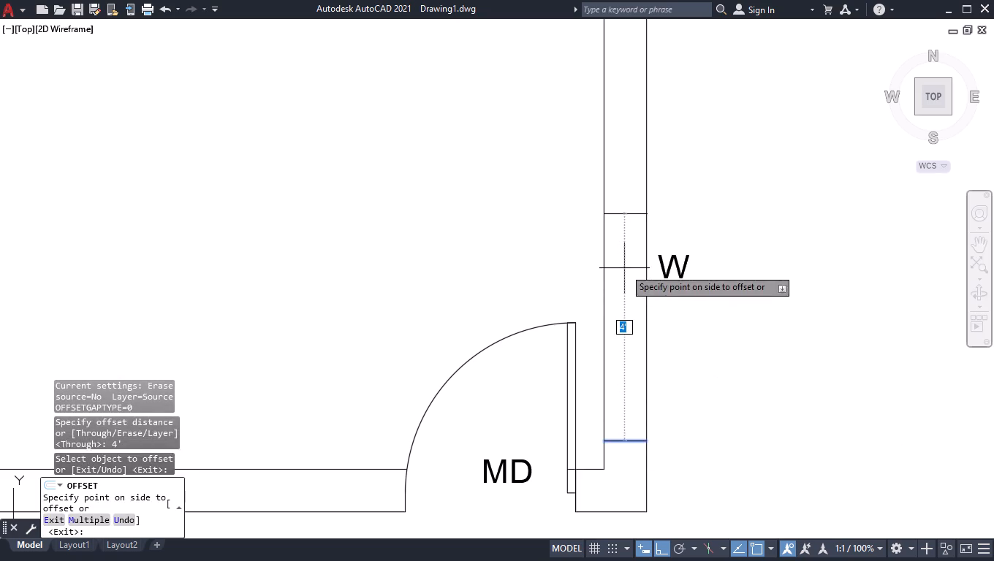
click(624, 268)
key(Return)
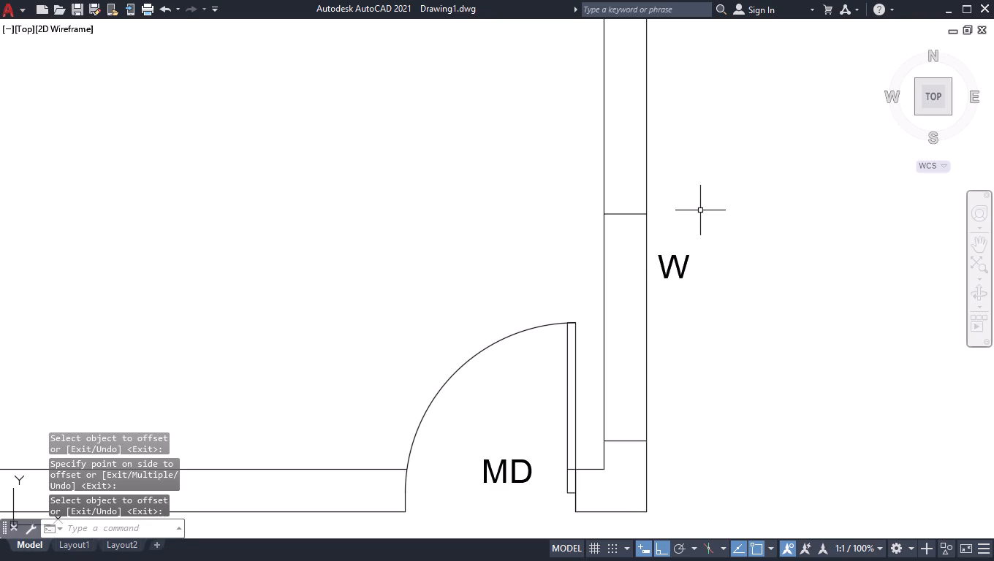
Draw a 9" vertical line across the bottom outer wall's thickness at the left jamb of the MD door.
scroll(702, 275, down, 3)
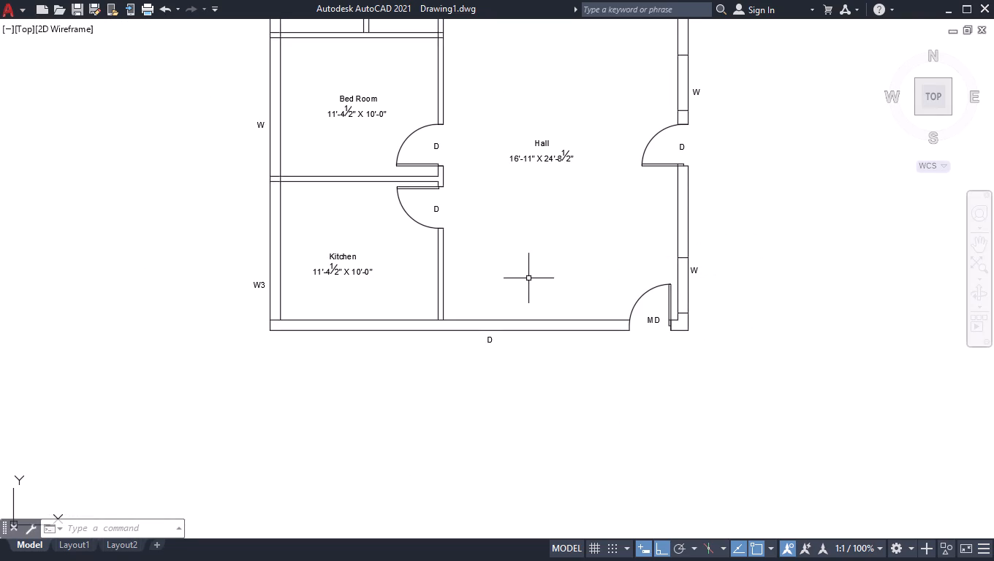
scroll(618, 325, up, 4)
key(l)
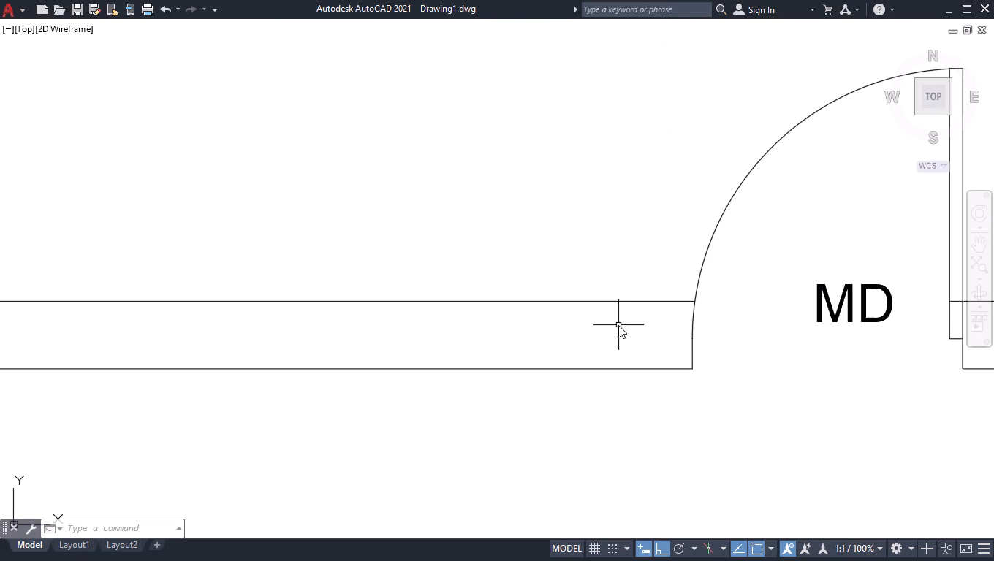
key(Return)
click(696, 370)
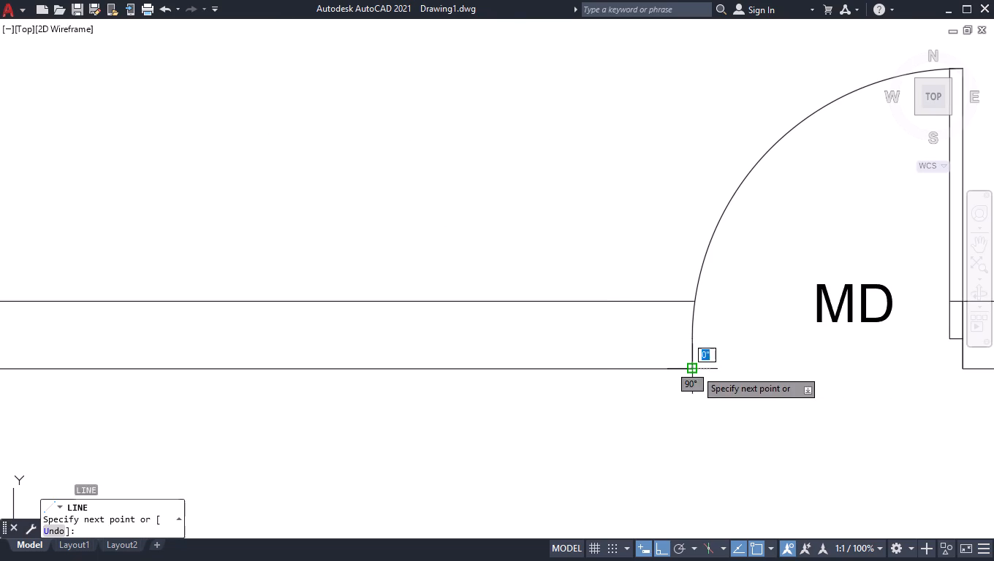
click(691, 302)
key(space)
Move the line at the MD door's left jamb 2' left along the bottom outer wall.
click(692, 321)
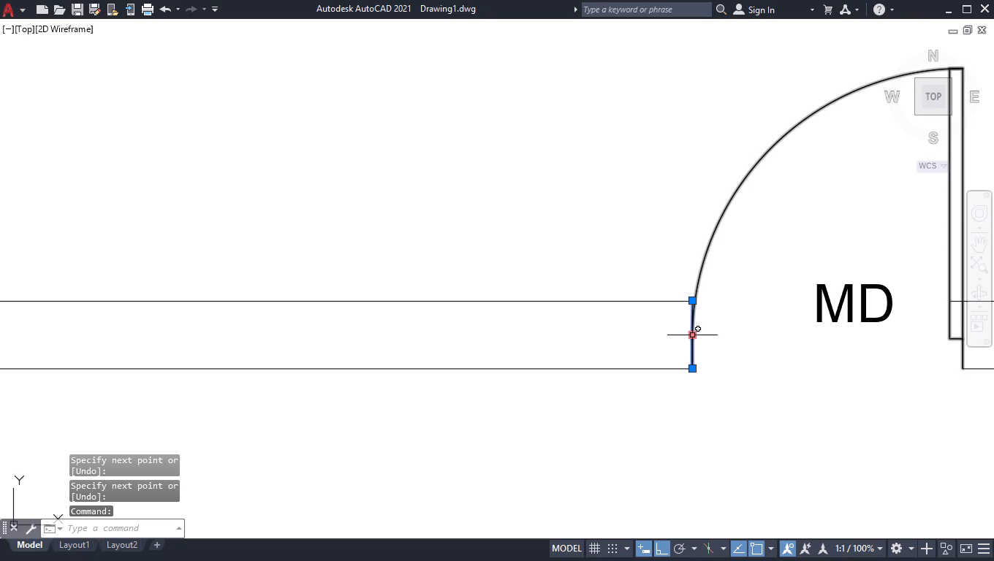
click(694, 334)
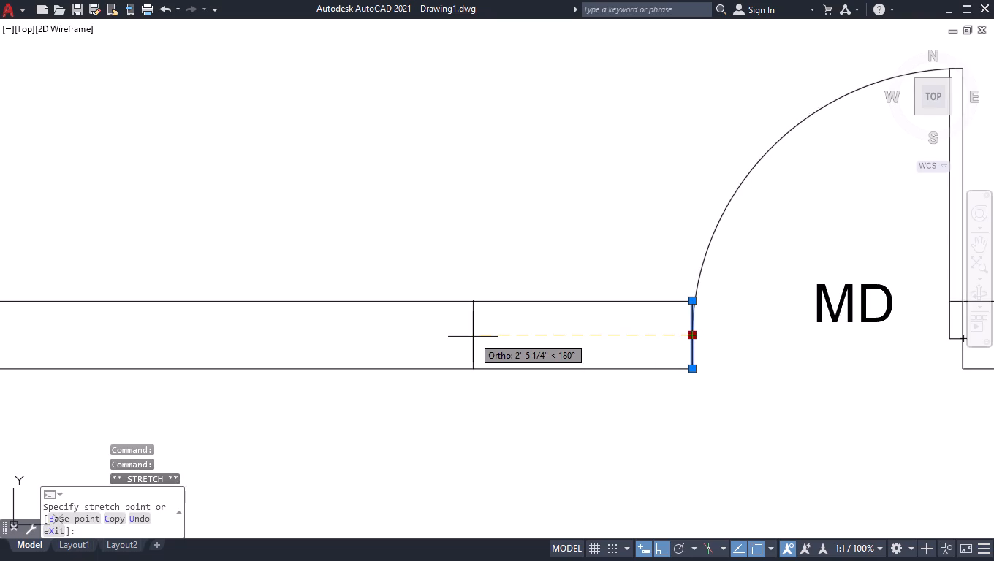
text(2')
key(Return)
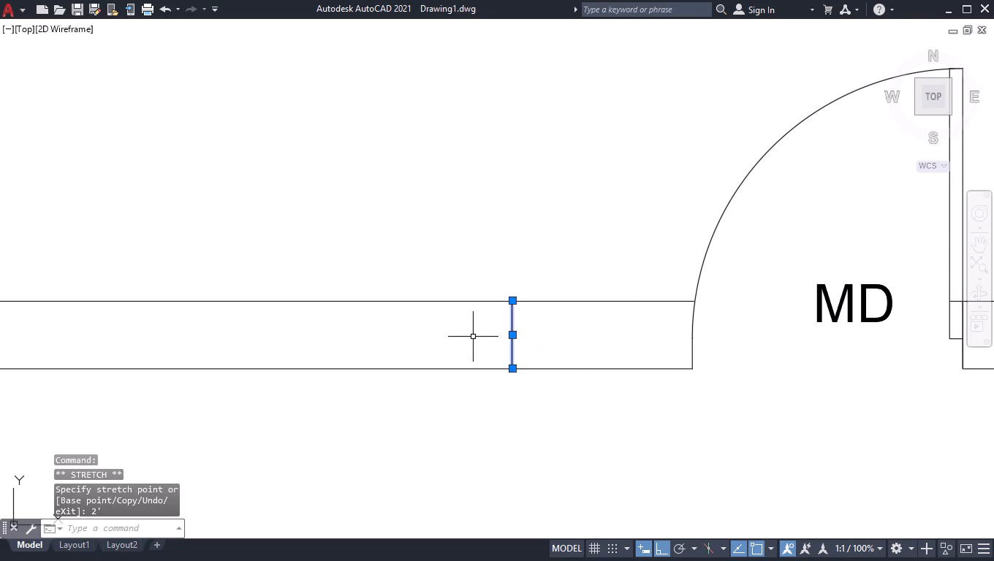
scroll(612, 229, down, 2)
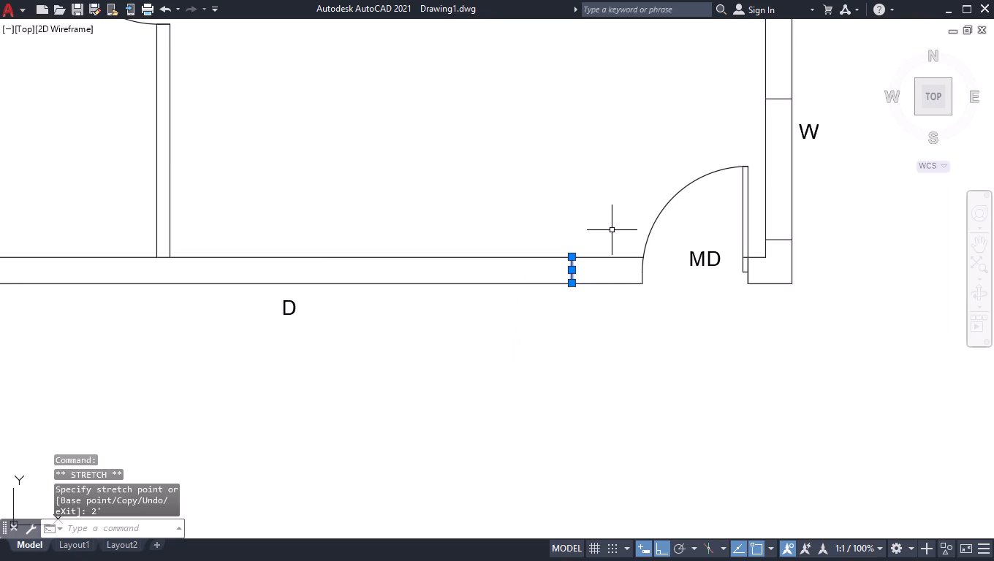
scroll(611, 230, down, 2)
scroll(595, 204, up, 1)
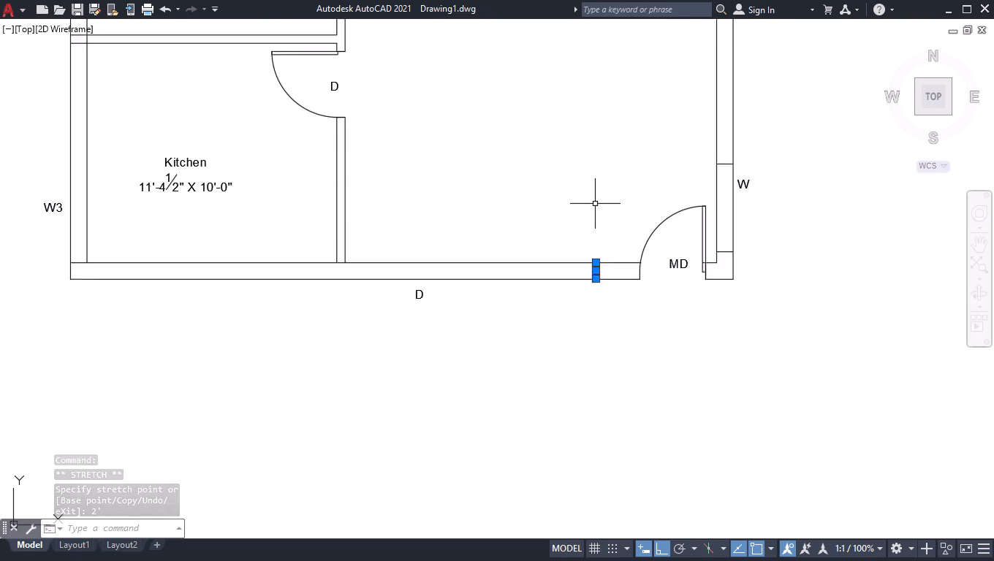
scroll(595, 204, up, 1)
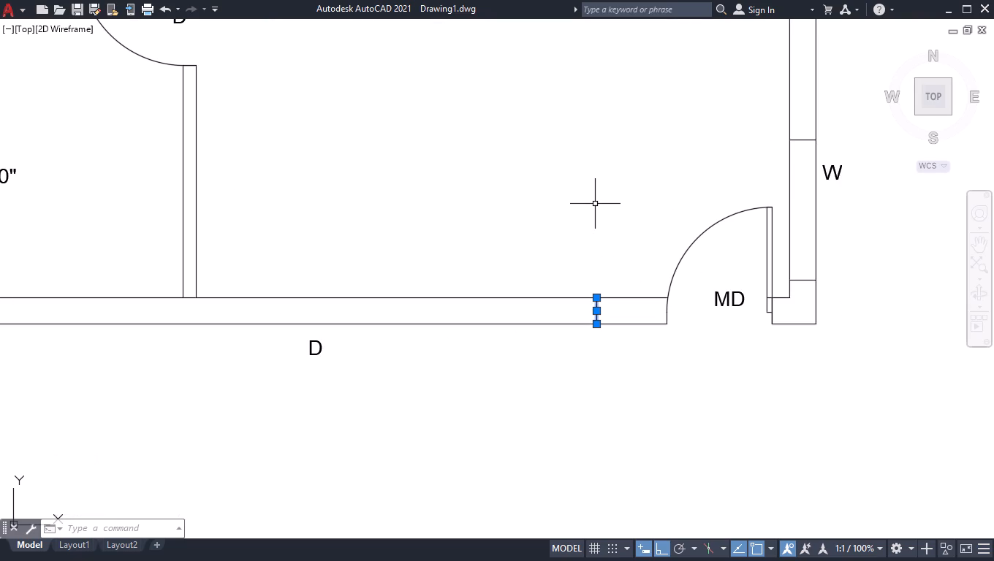
shift+drag(630, 224, 629, 230)
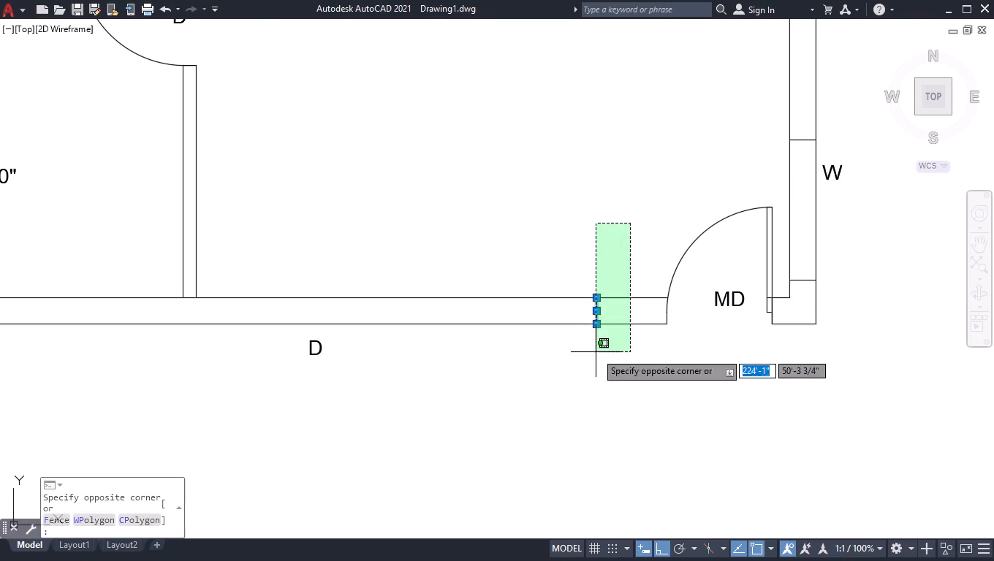
shift+click(596, 352)
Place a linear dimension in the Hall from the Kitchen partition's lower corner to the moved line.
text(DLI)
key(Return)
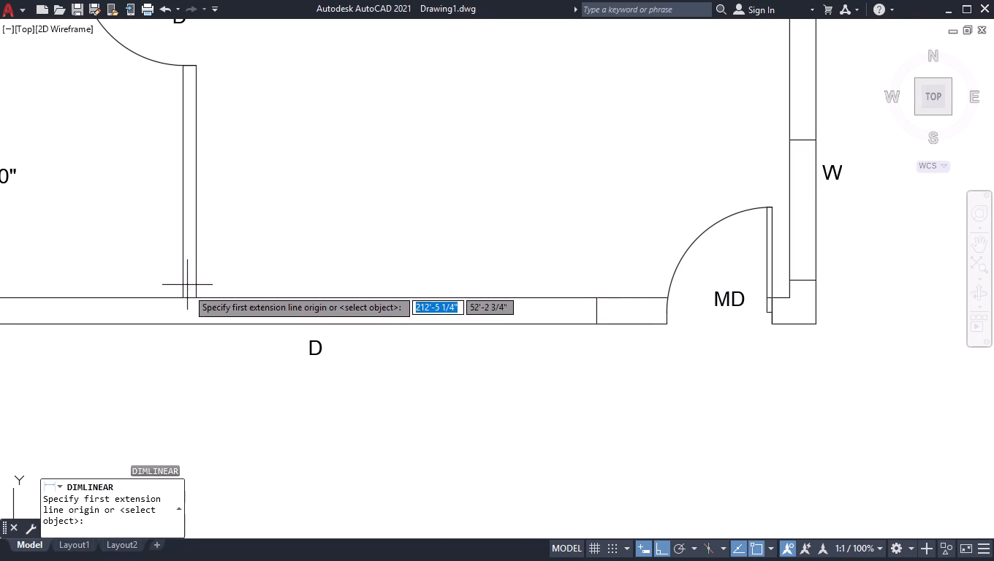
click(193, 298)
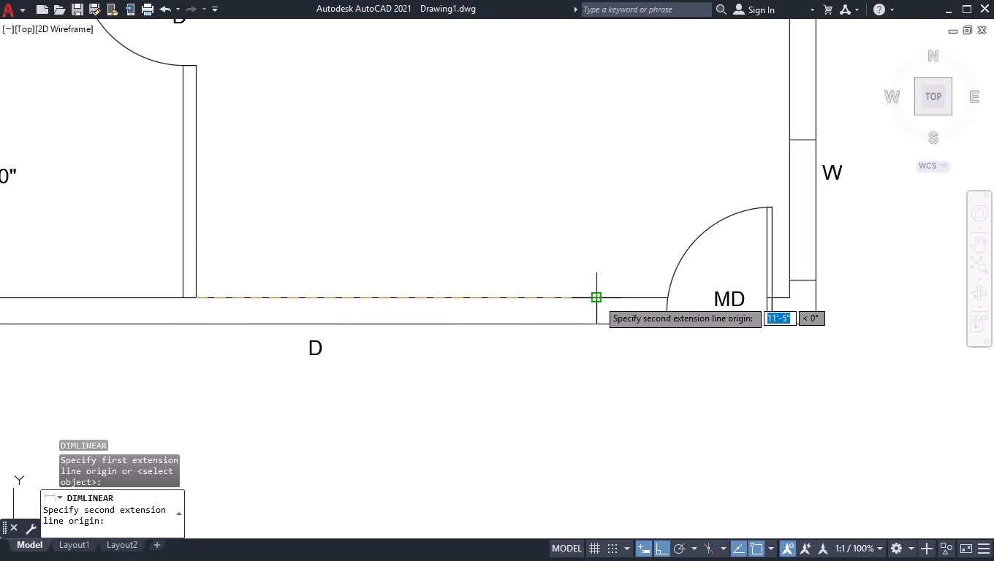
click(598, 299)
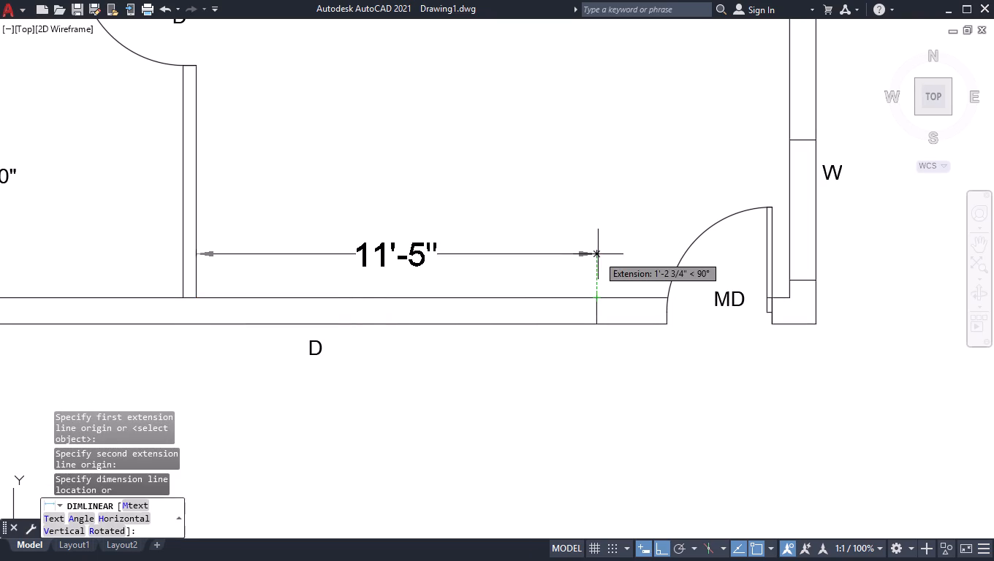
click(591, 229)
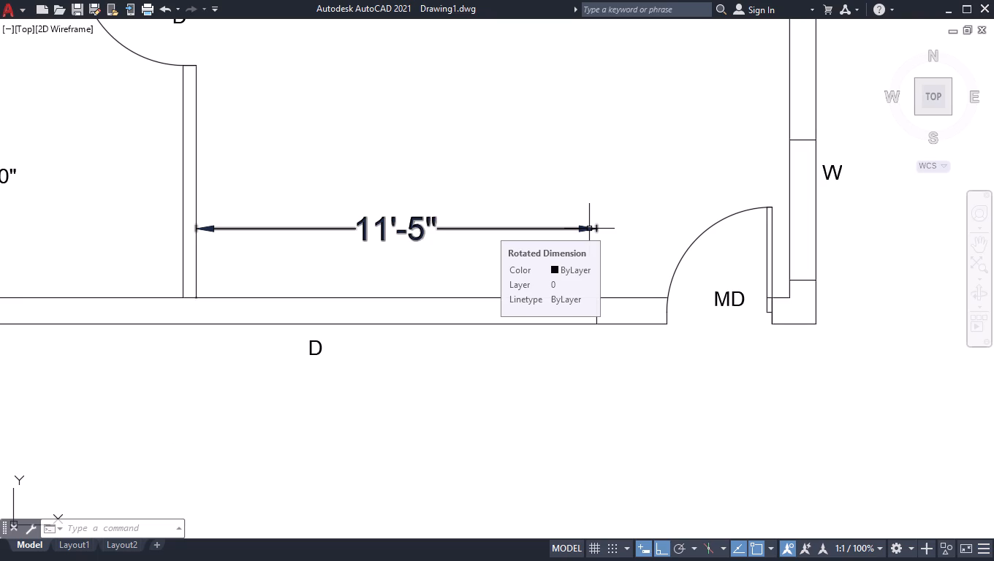
Move the line in the bottom outer wall 1' right toward the MD door.
scroll(607, 282, up, 2)
click(583, 359)
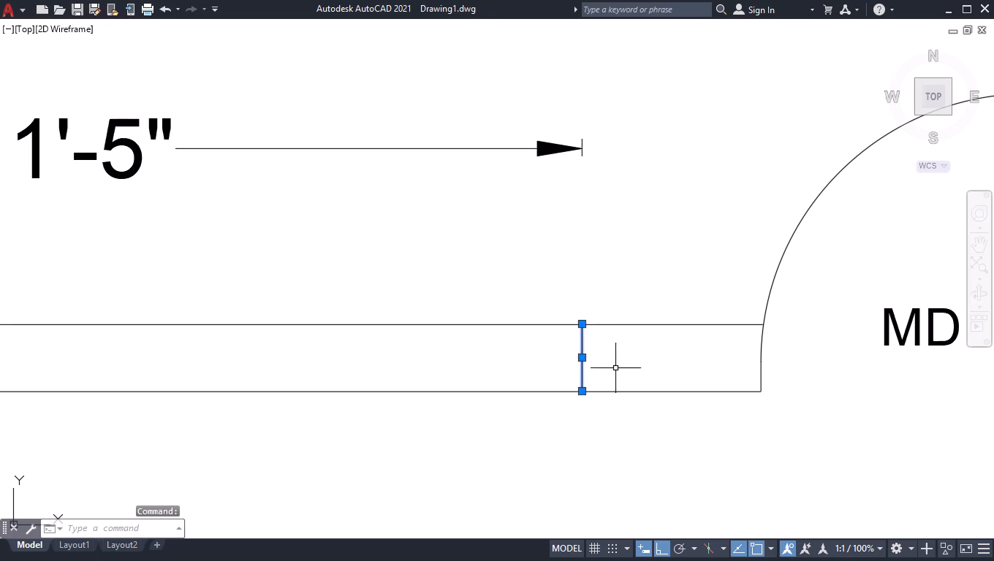
click(583, 358)
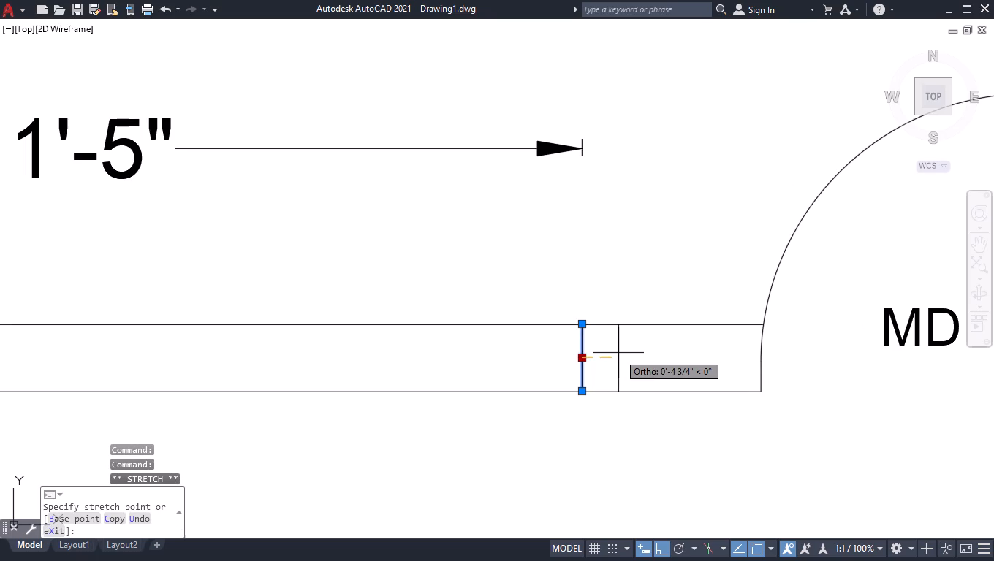
text(1')
key(Return)
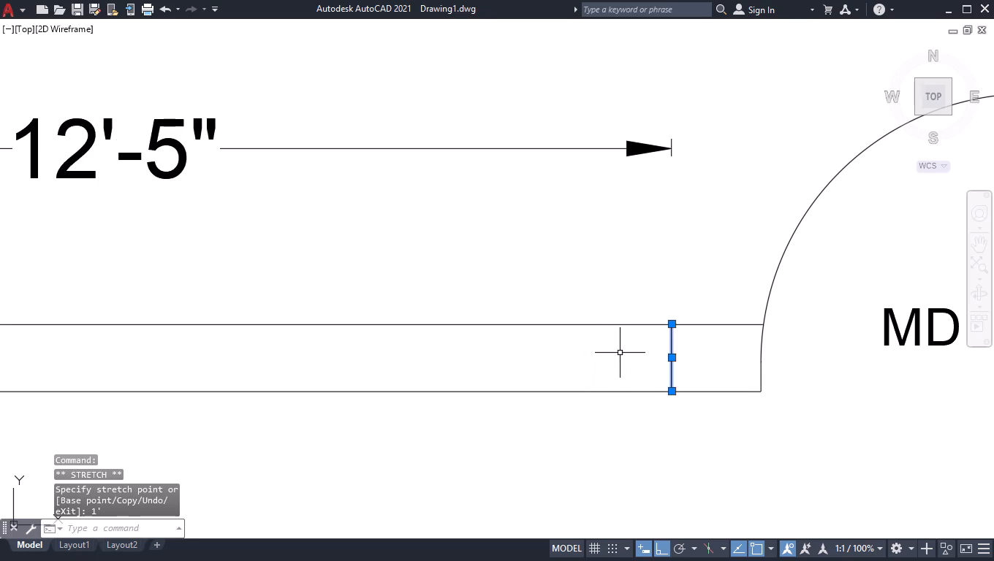
shift+click(699, 284)
shift+click(628, 431)
scroll(733, 331, down, 2)
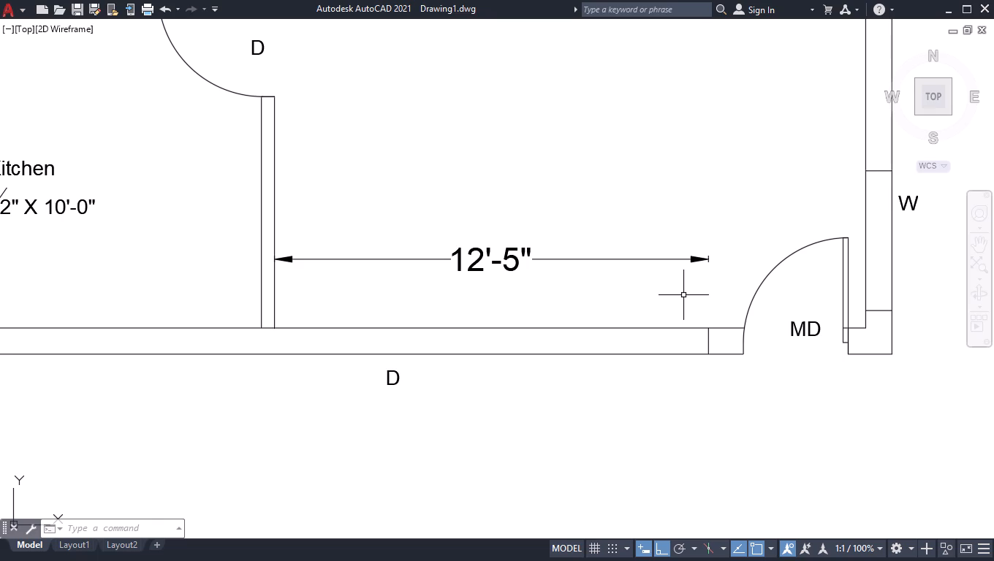
Move the line in the bottom outer wall 6" left, away from the MD door.
click(707, 335)
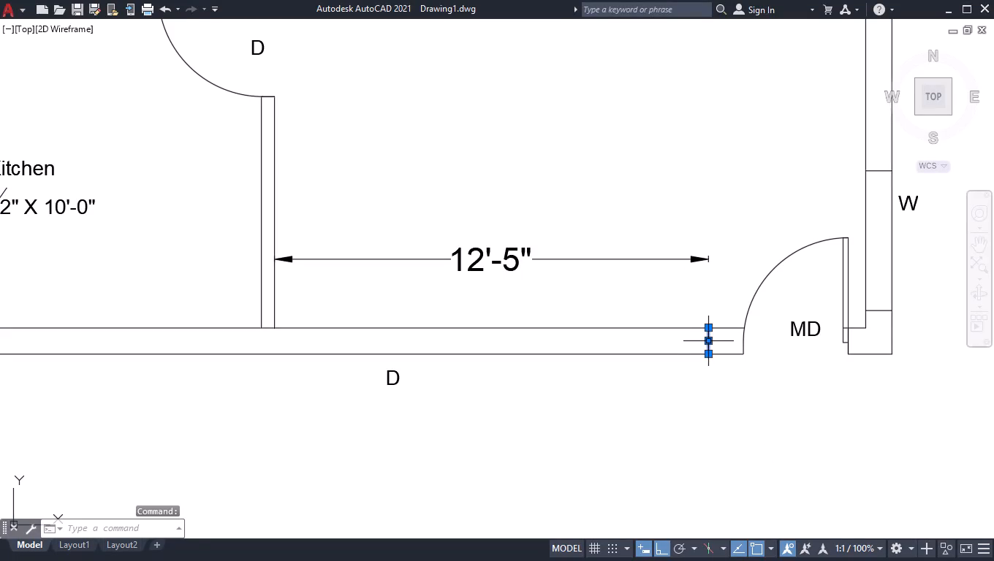
click(710, 340)
key(6)
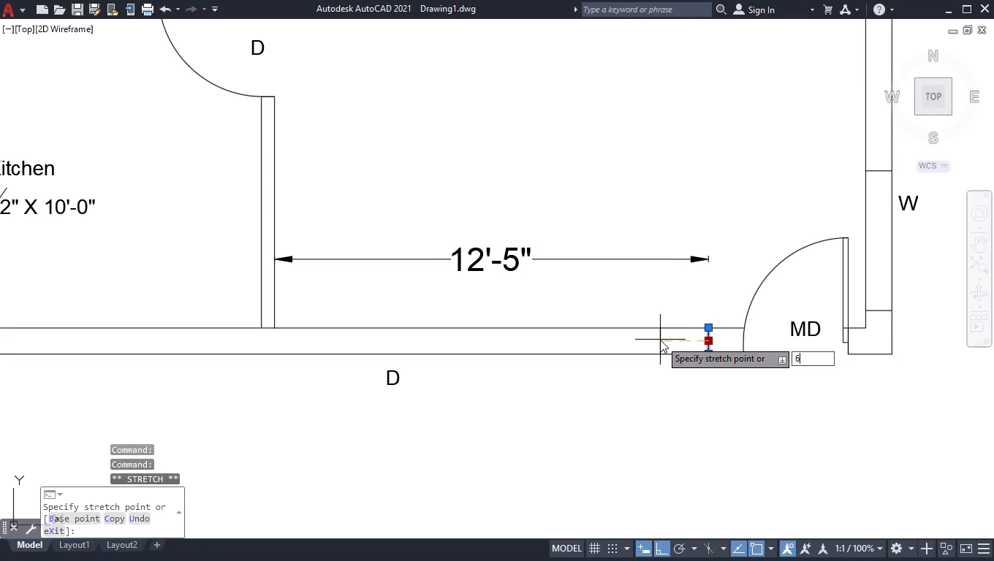
key(Return)
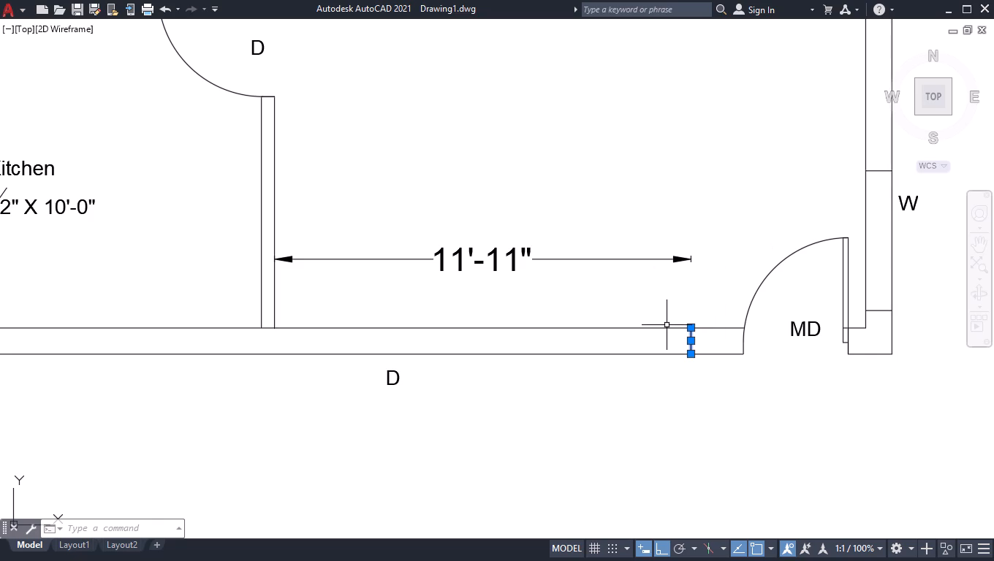
Offset the line 5' left along the bottom outer wall, and offset the resulting line another 5' left.
text(OFF)
key(Return)
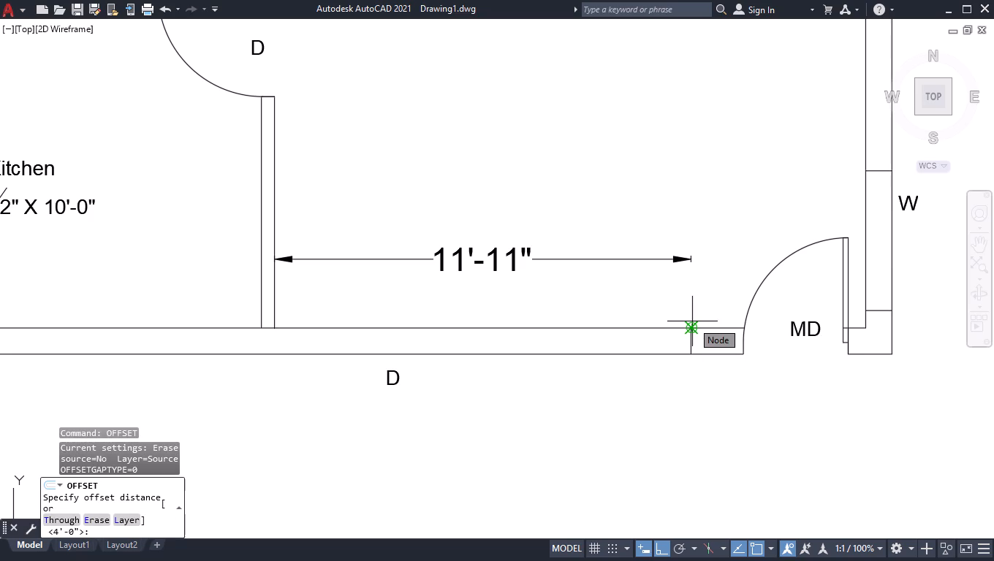
text(5')
key(Return)
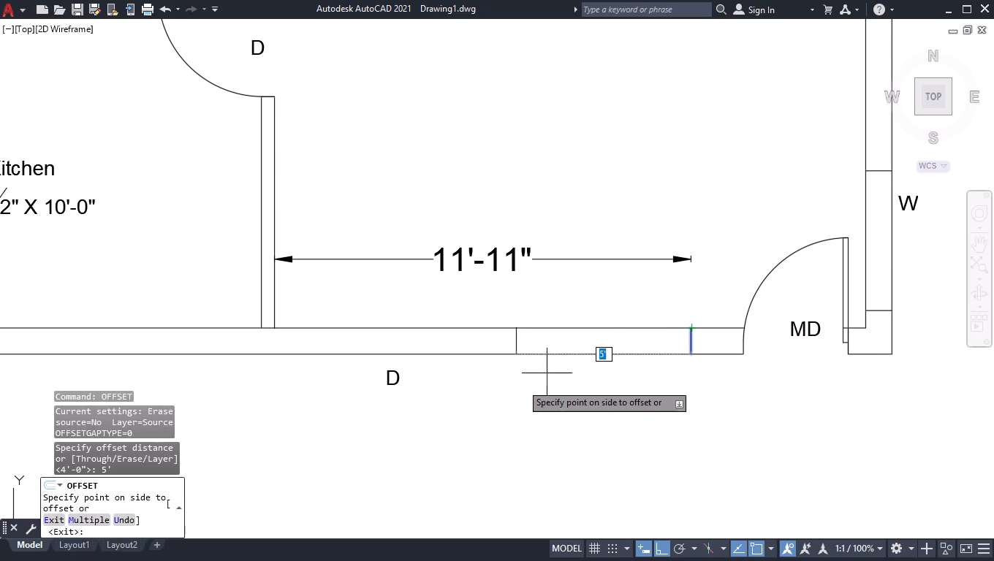
click(501, 376)
click(517, 337)
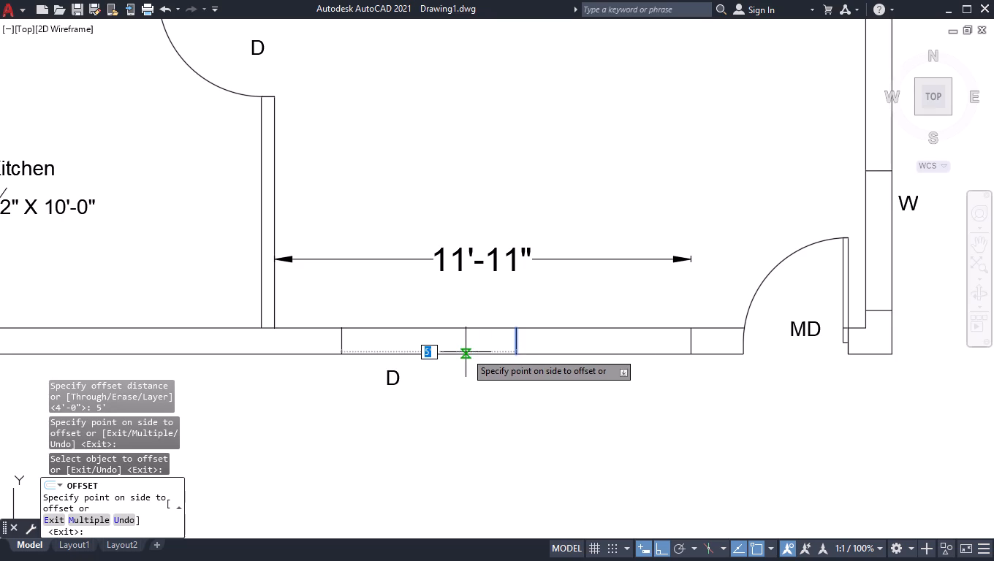
click(384, 347)
key(Return)
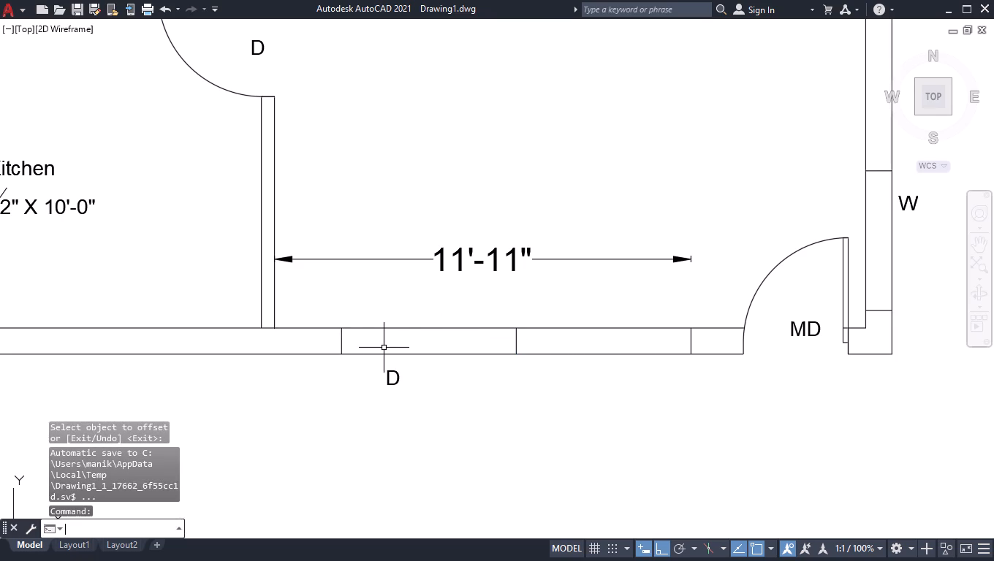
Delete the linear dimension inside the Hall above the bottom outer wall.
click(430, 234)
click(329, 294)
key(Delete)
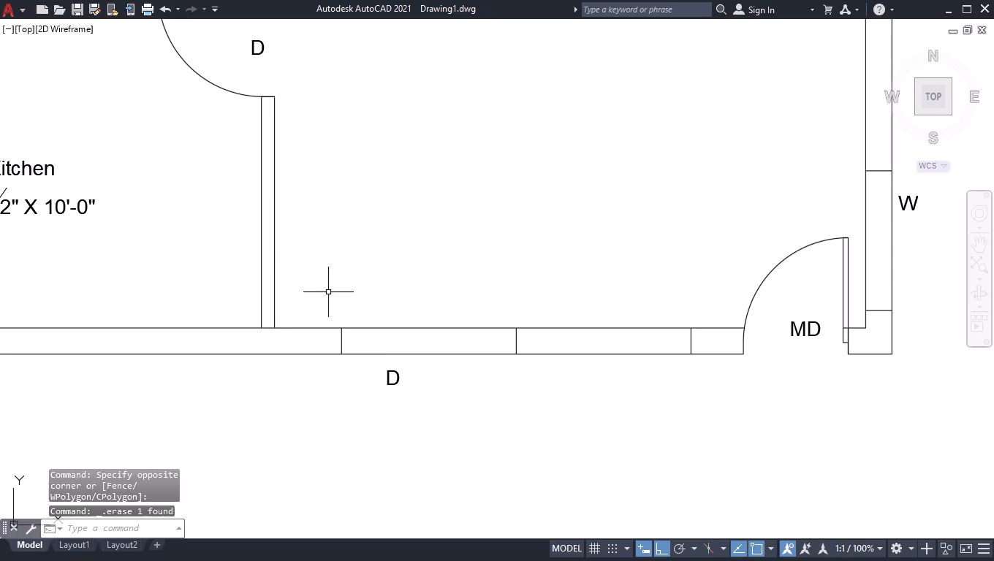
Move the leftmost short line in the bottom outer wall, near the kitchen partition, 1' right.
scroll(496, 271, down, 2)
scroll(634, 222, down, 2)
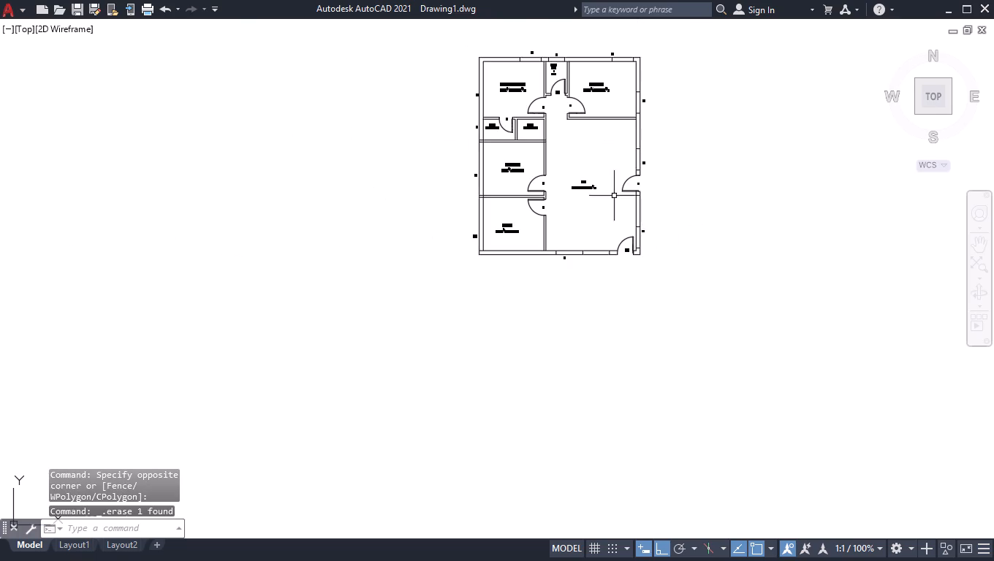
scroll(613, 193, up, 2)
scroll(507, 373, up, 3)
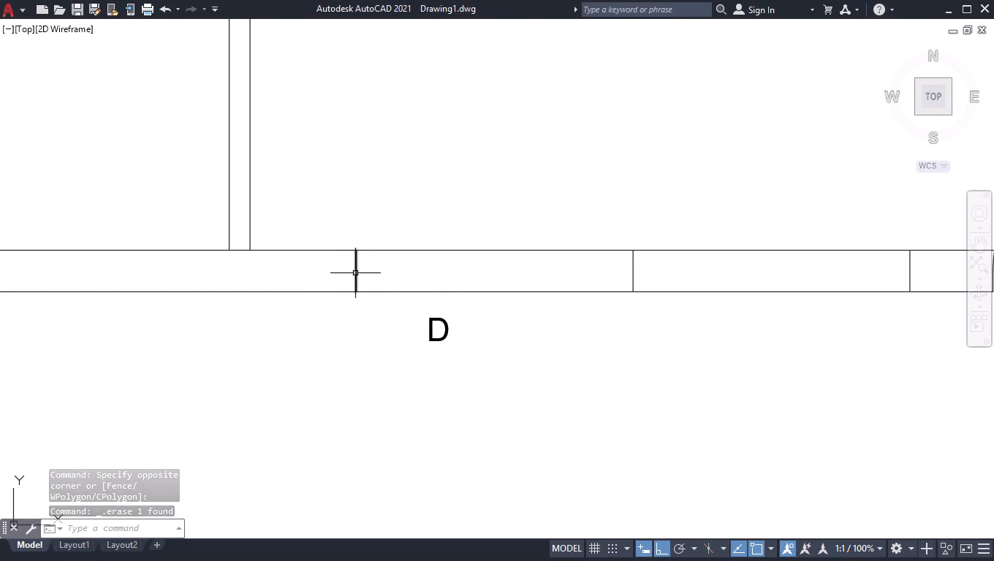
click(355, 273)
click(356, 270)
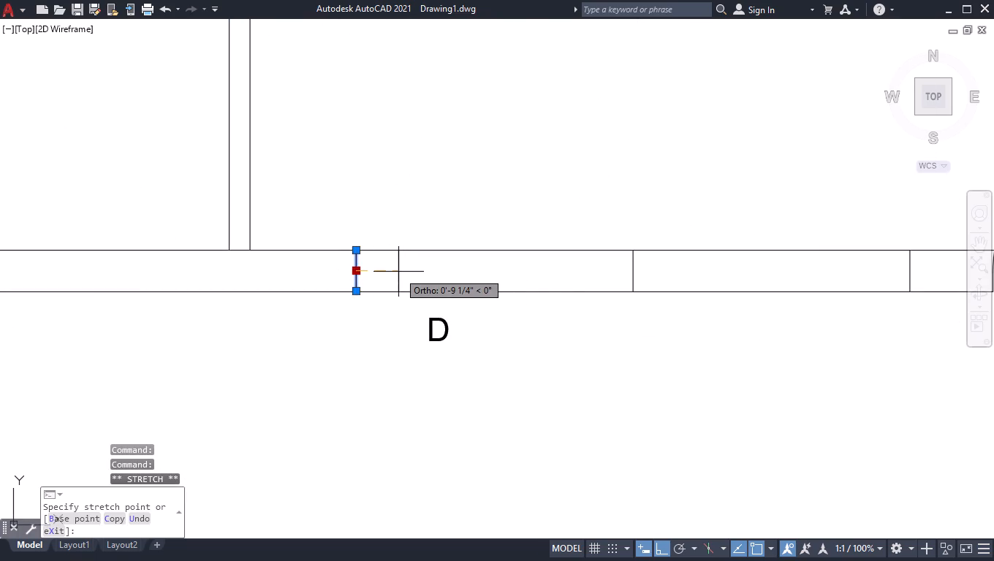
text(1')
key(Return)
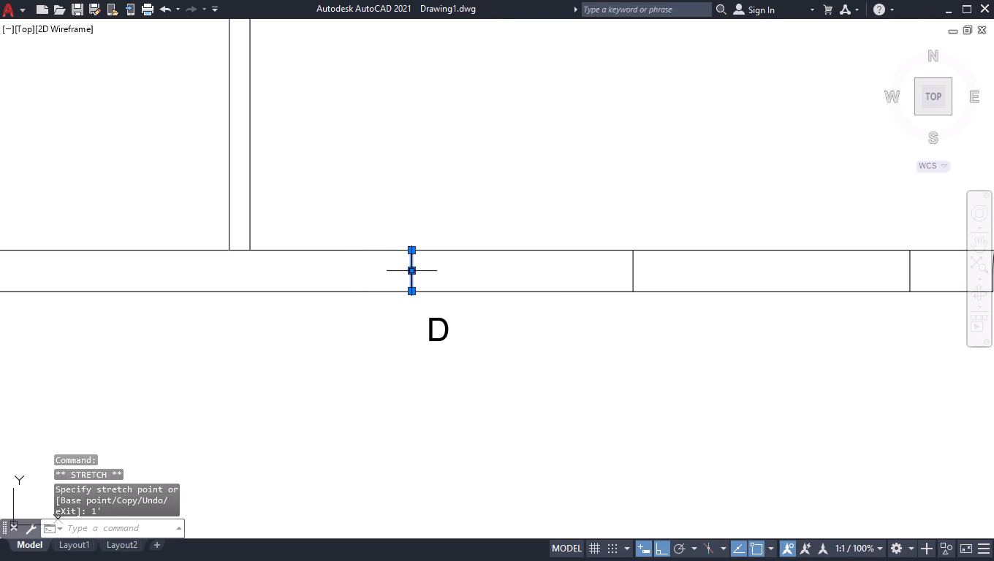
Move the same line in the bottom outer wall 6" left, toward the kitchen partition.
click(414, 272)
key(6)
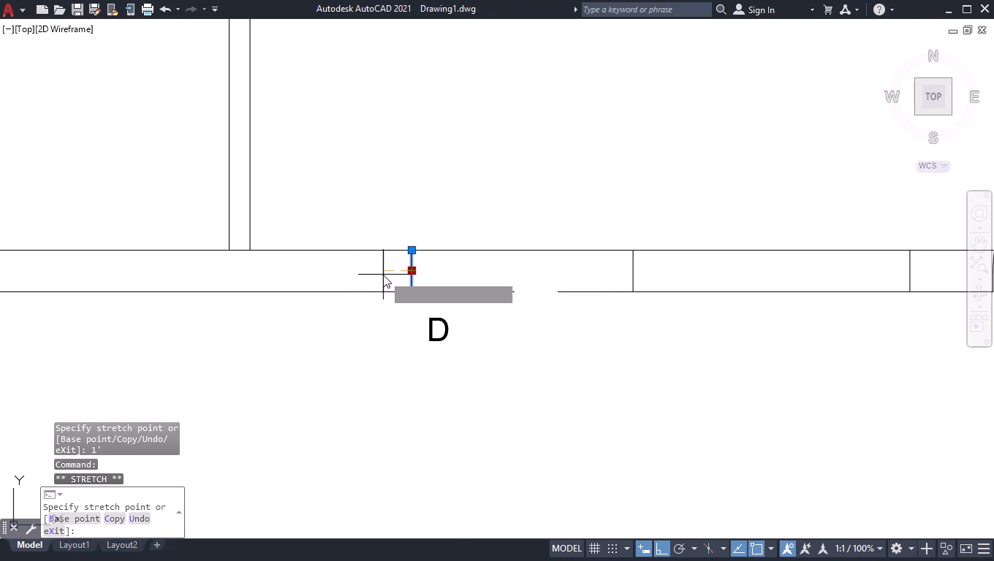
key(Return)
shift+drag(450, 188, 447, 205)
shift+click(349, 348)
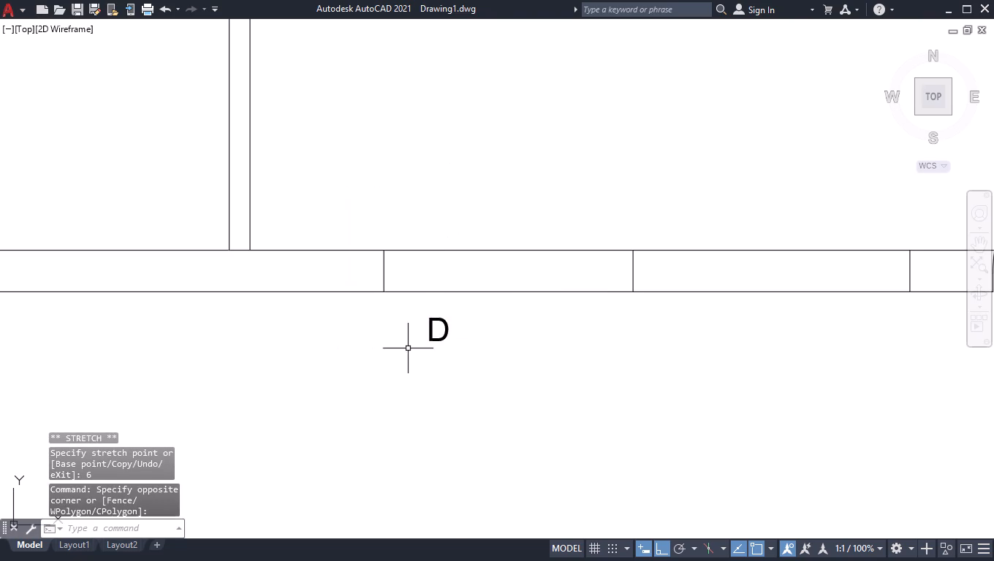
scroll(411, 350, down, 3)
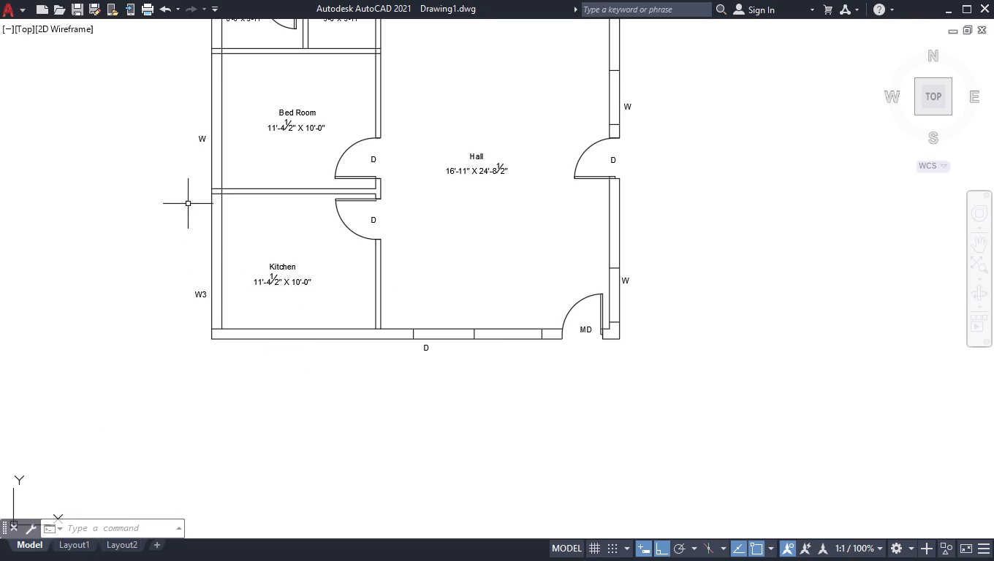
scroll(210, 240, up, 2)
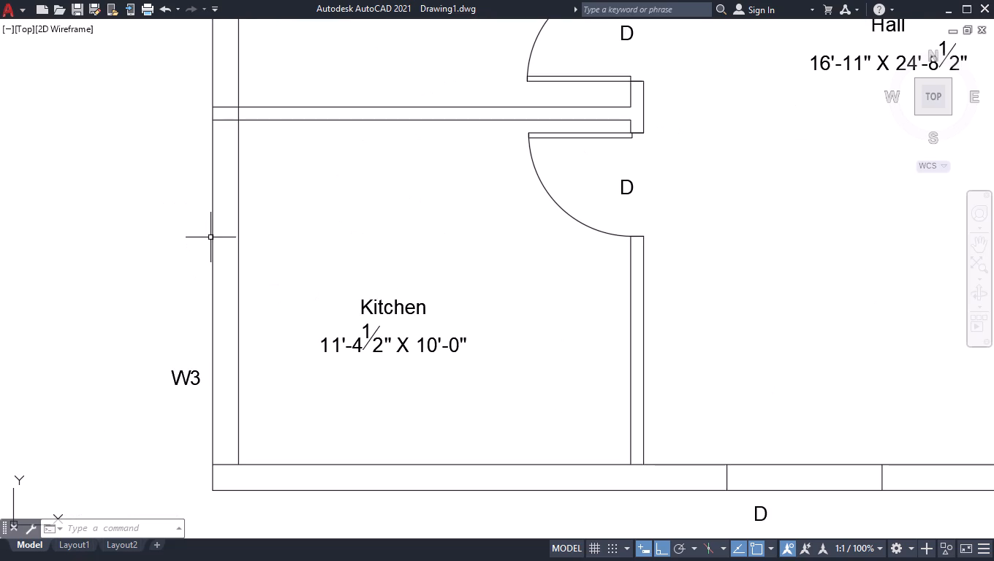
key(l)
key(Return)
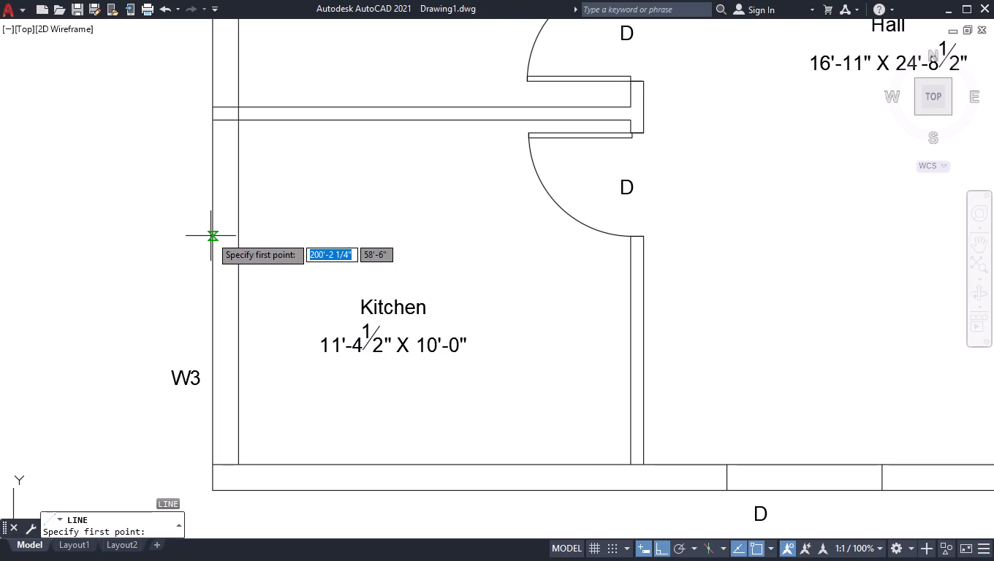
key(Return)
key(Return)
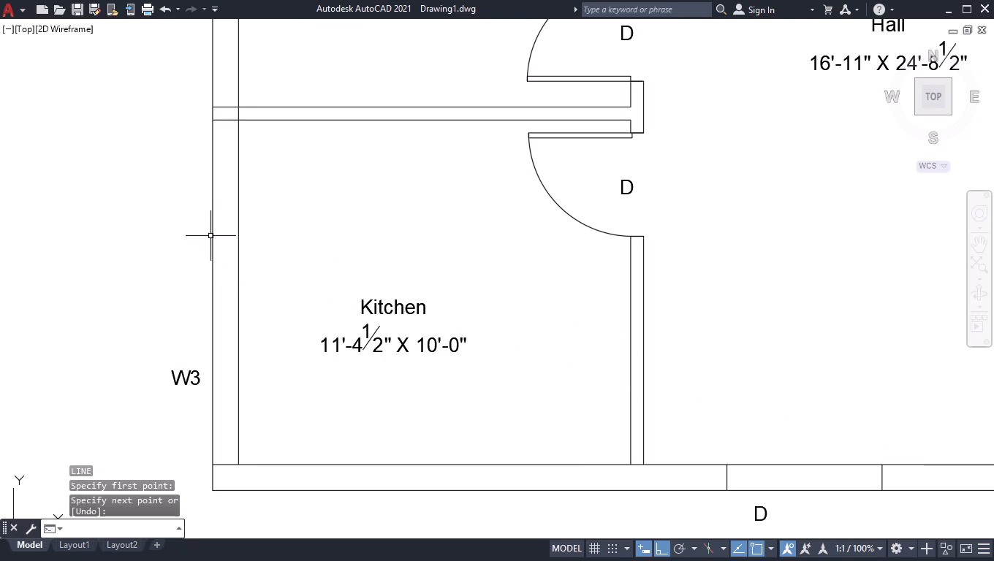
Break the inner line of the bottom outer wall at the kitchen's lower-left inside corner using Break at Point.
text(BR)
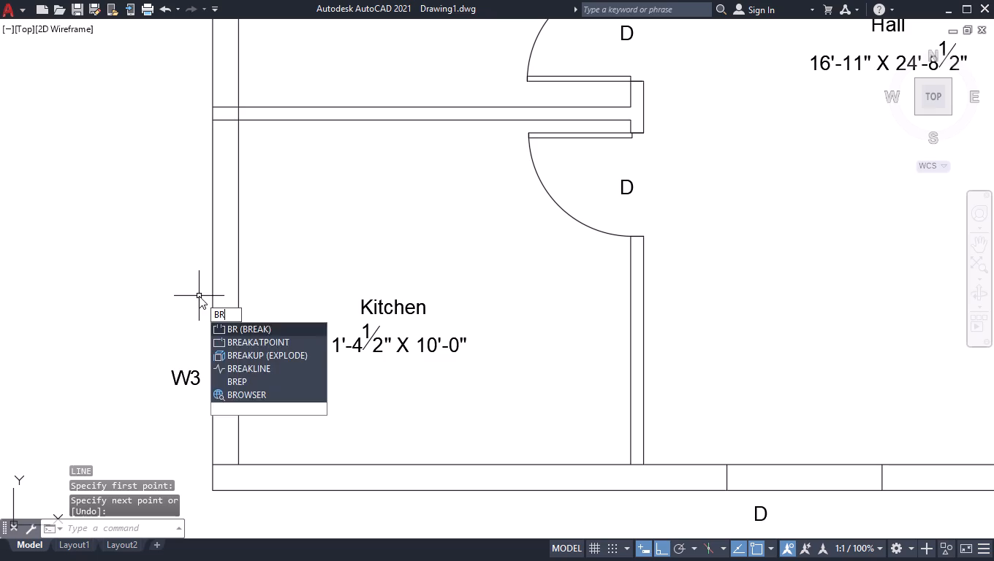
key(Down)
key(Return)
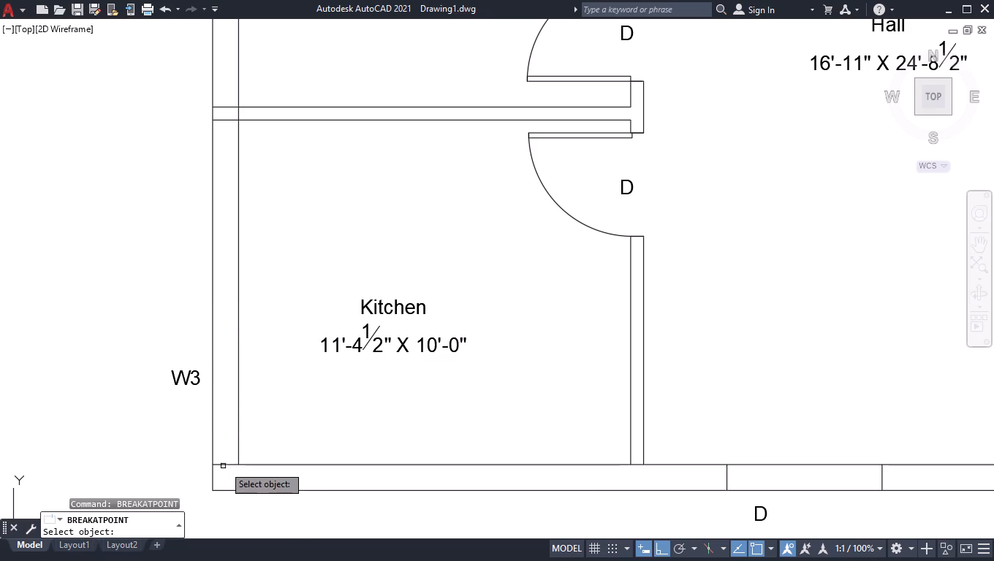
click(224, 465)
click(243, 463)
Move the broken-off short line up the left outer wall by 9", and then by another 3".
click(229, 465)
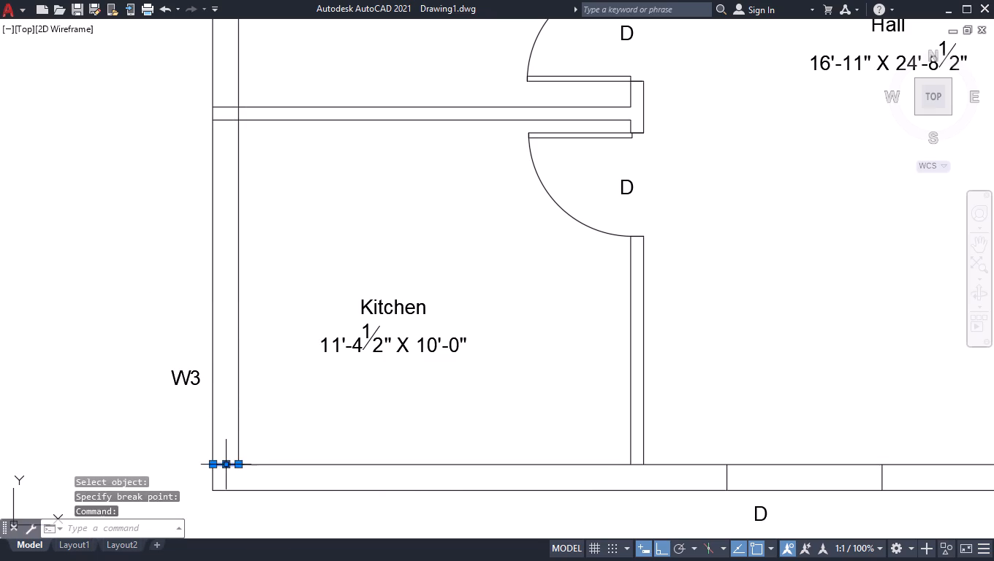
click(225, 465)
key(9)
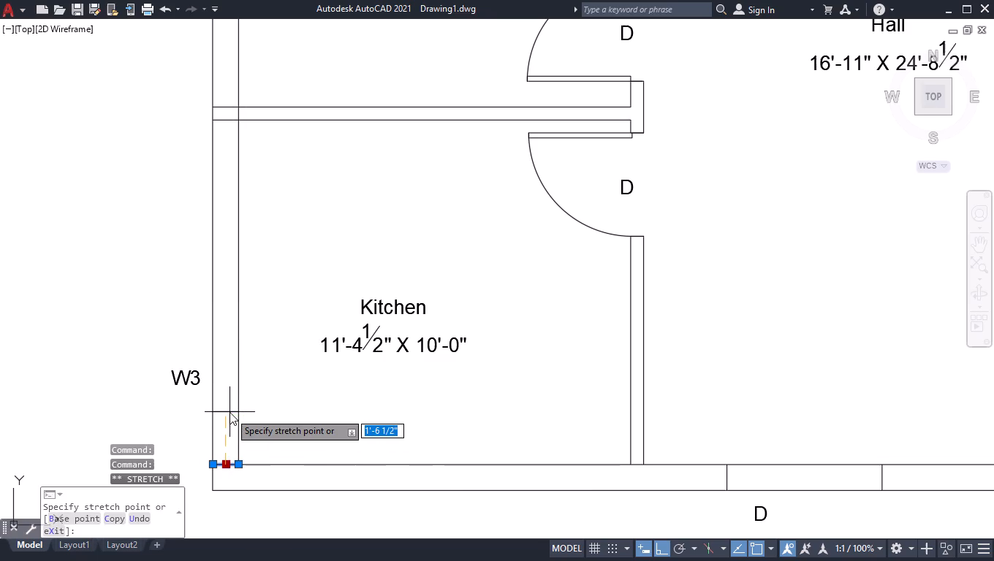
key(Return)
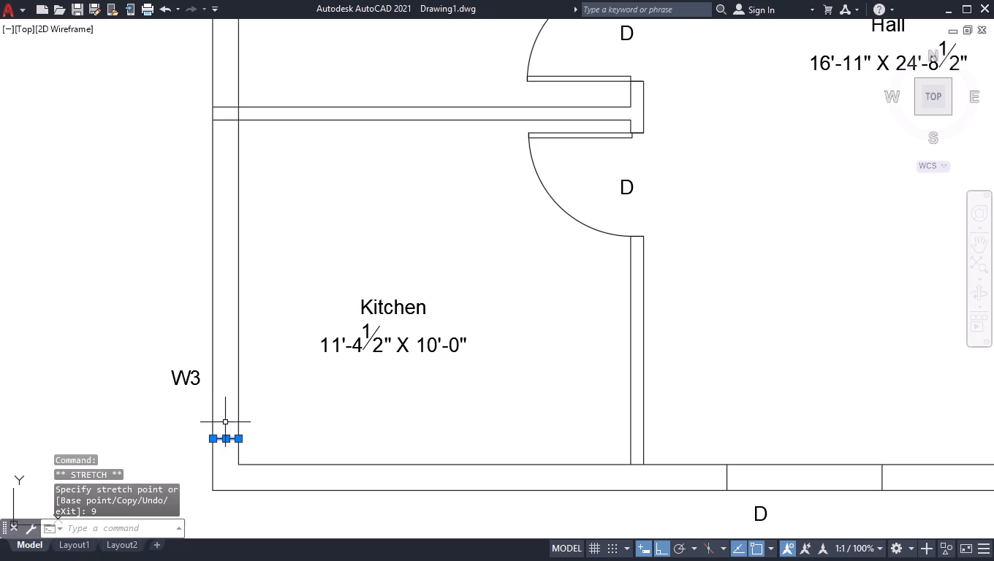
click(223, 442)
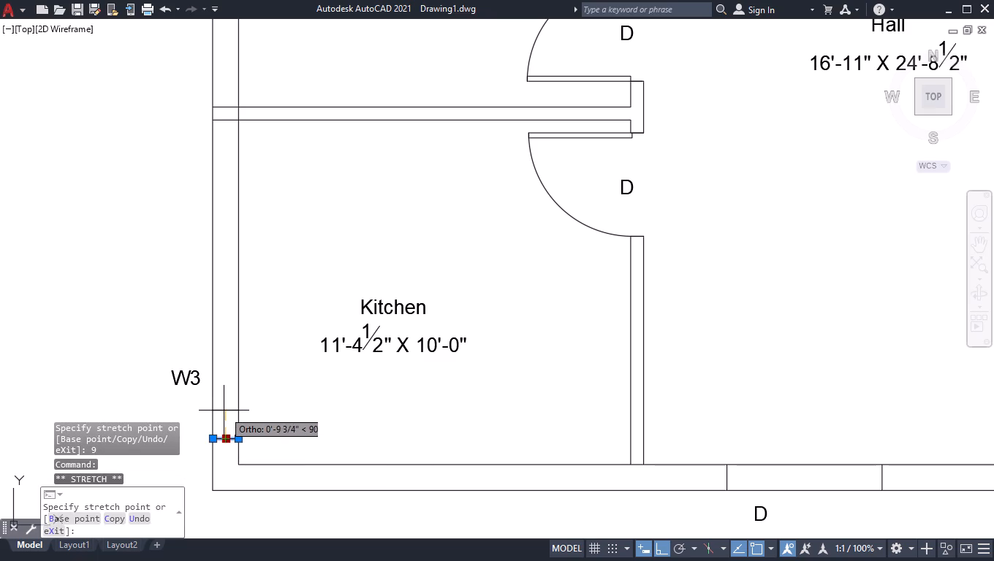
key(3)
key(Return)
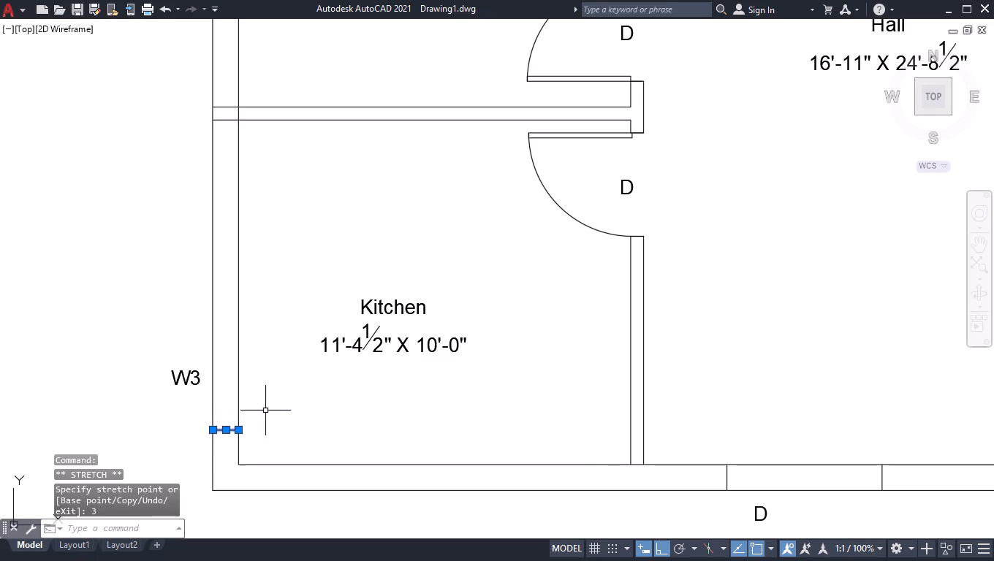
shift+click(268, 409)
shift+click(202, 439)
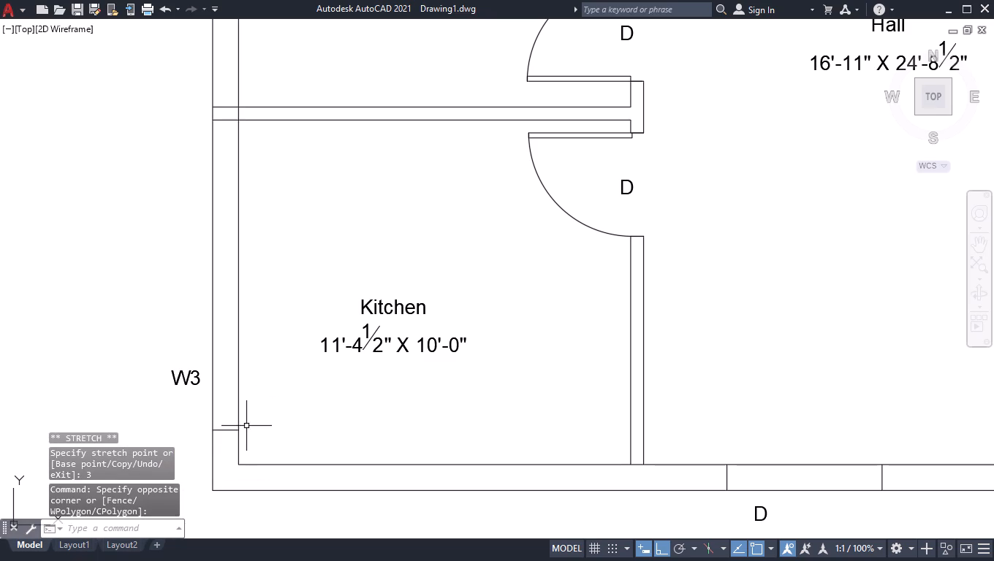
Offset the short line 3' upward in the left outer wall to mark the kitchen's W3 window opening.
text(OFF)
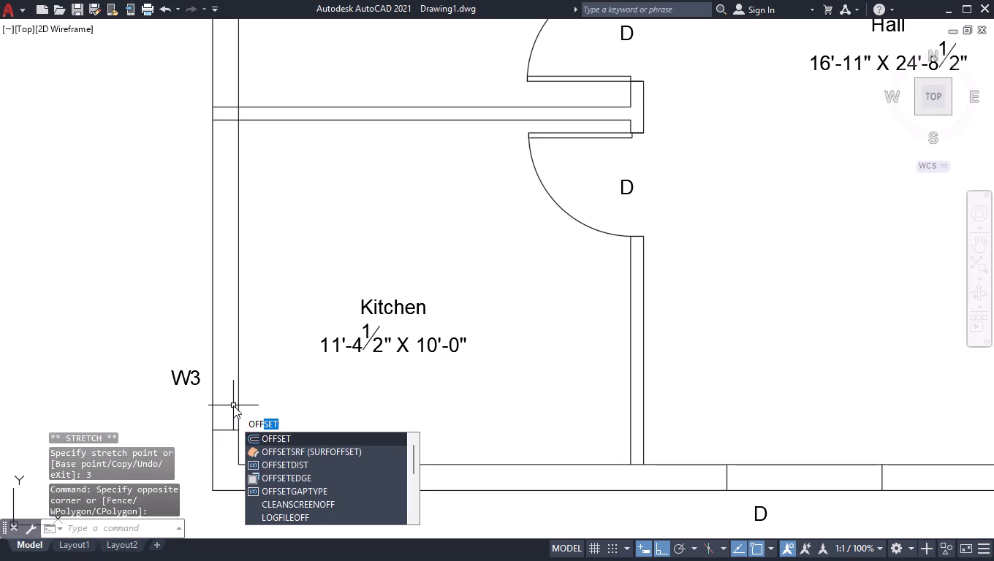
key(Return)
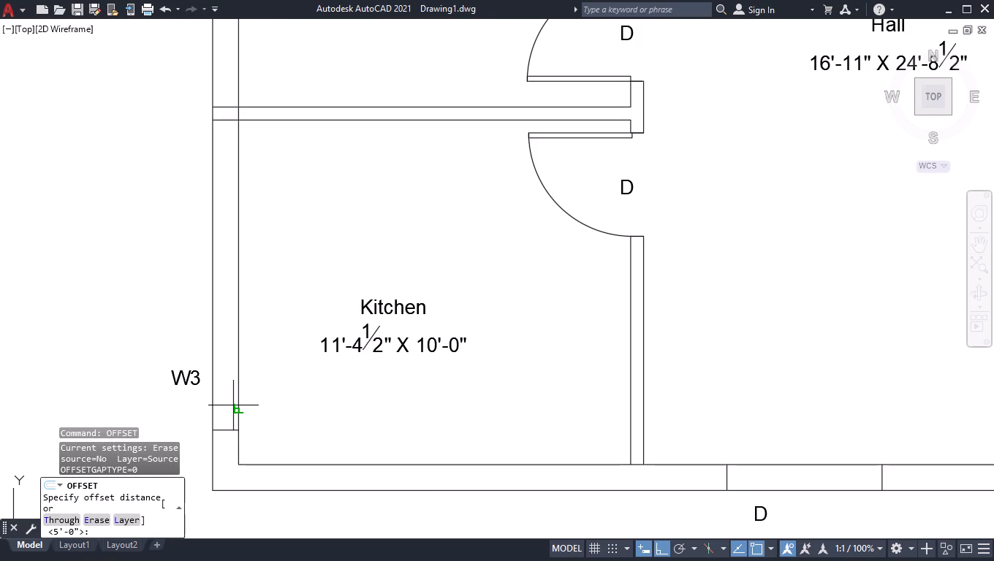
text(3')
key(Return)
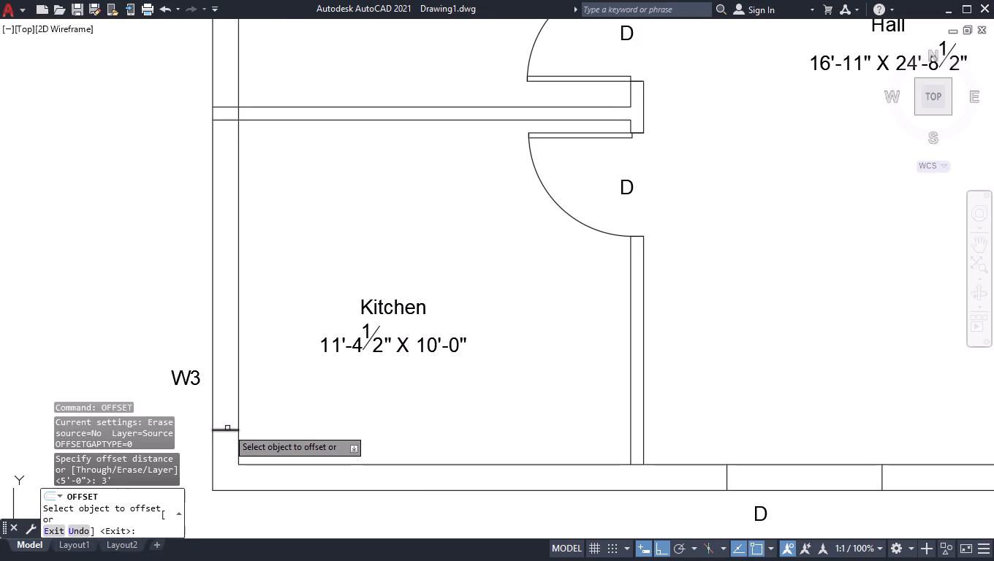
click(227, 428)
click(220, 430)
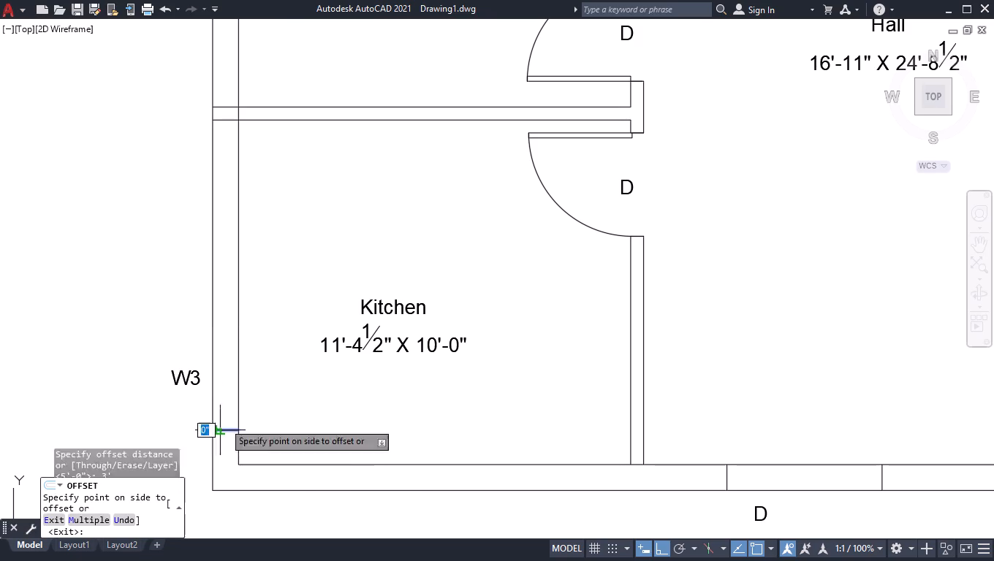
click(231, 369)
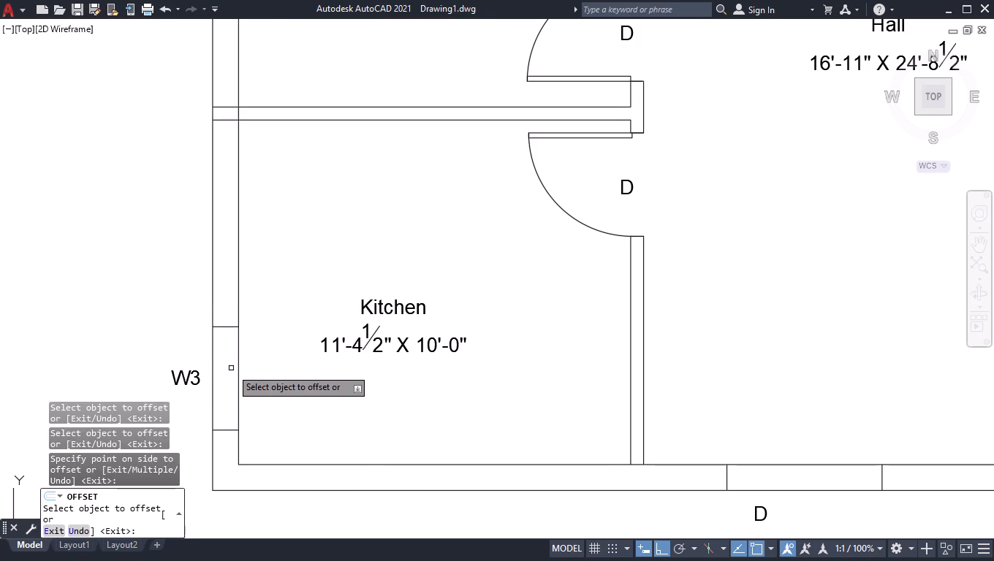
key(Return)
Trim the two kitchen–bedroom partition lines where they cross the left outer wall.
text(TR)
key(Return)
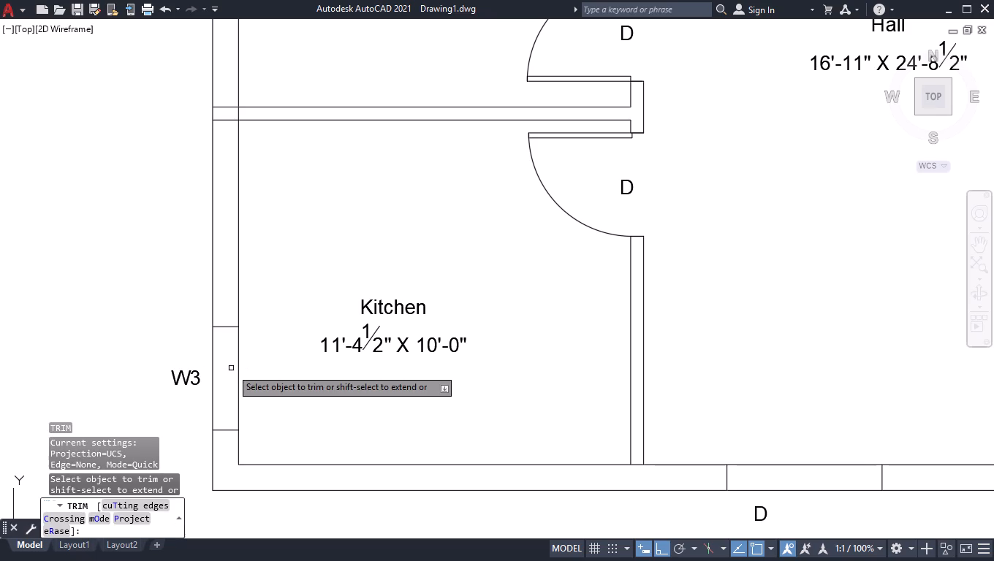
click(221, 100)
click(223, 130)
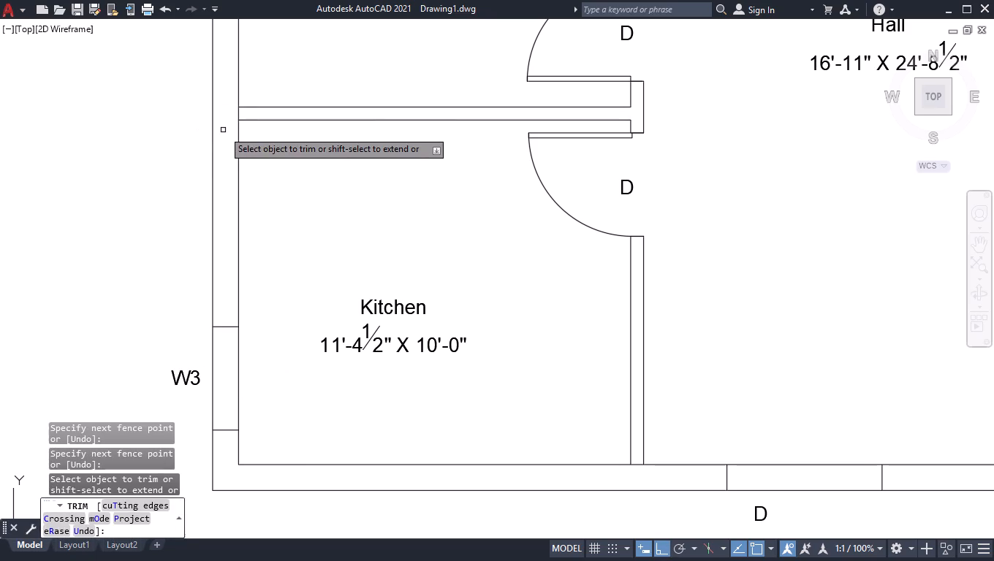
key(space)
Draw a 9" horizontal line across the left outer wall, level with the upper face of the kitchen–bedroom partition.
scroll(254, 168, down, 2)
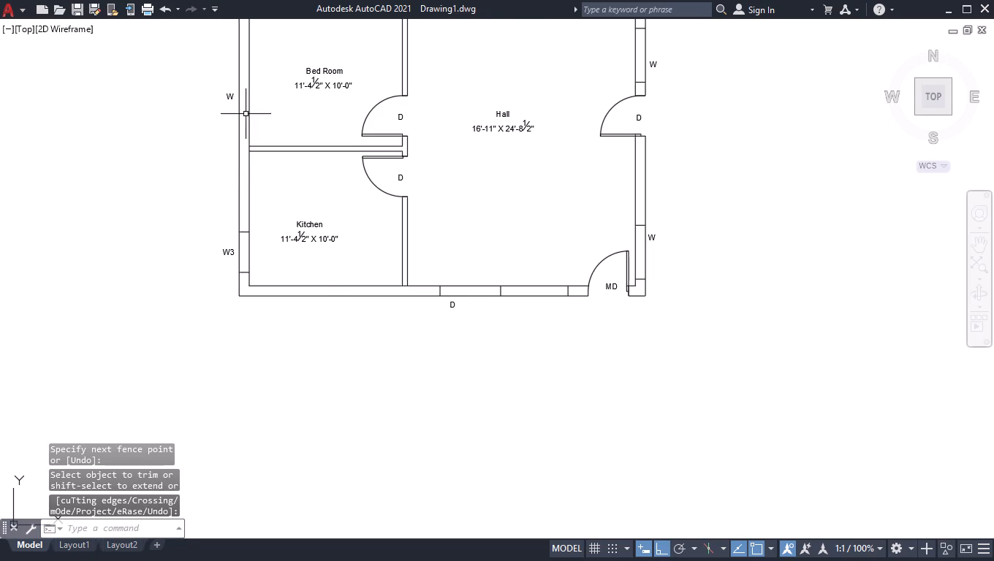
scroll(246, 110, up, 4)
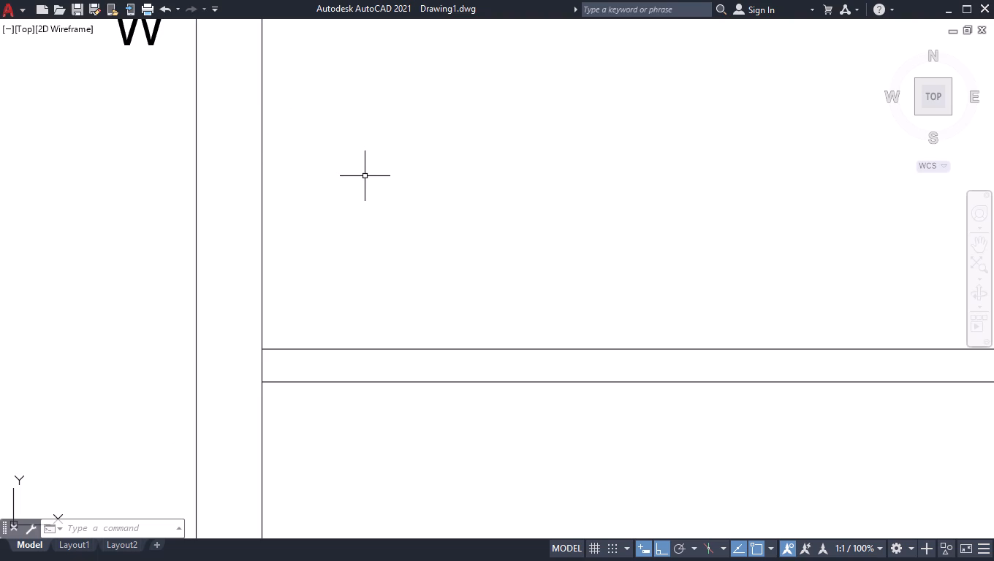
scroll(366, 185, down, 2)
scroll(370, 104, up, 2)
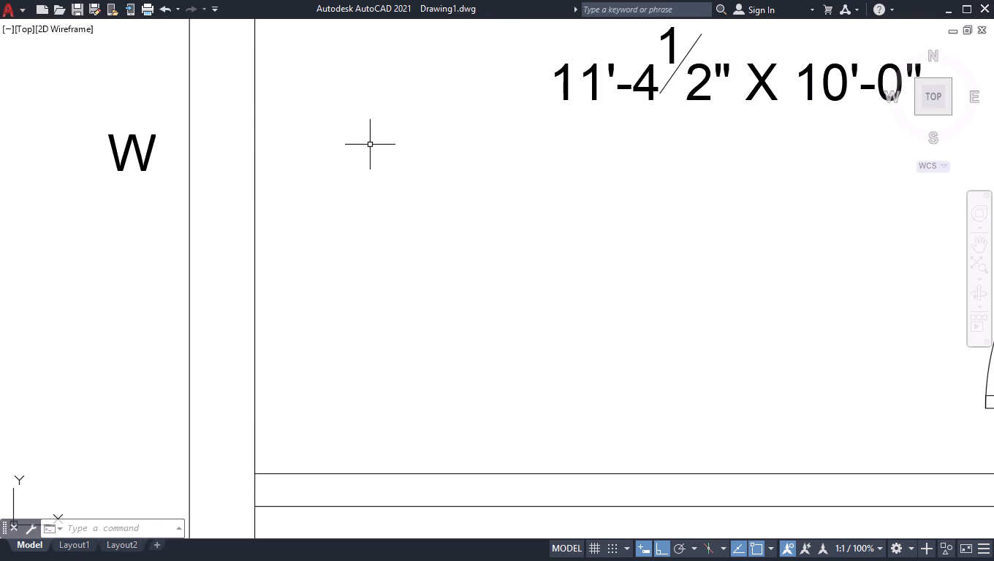
key(l)
key(Return)
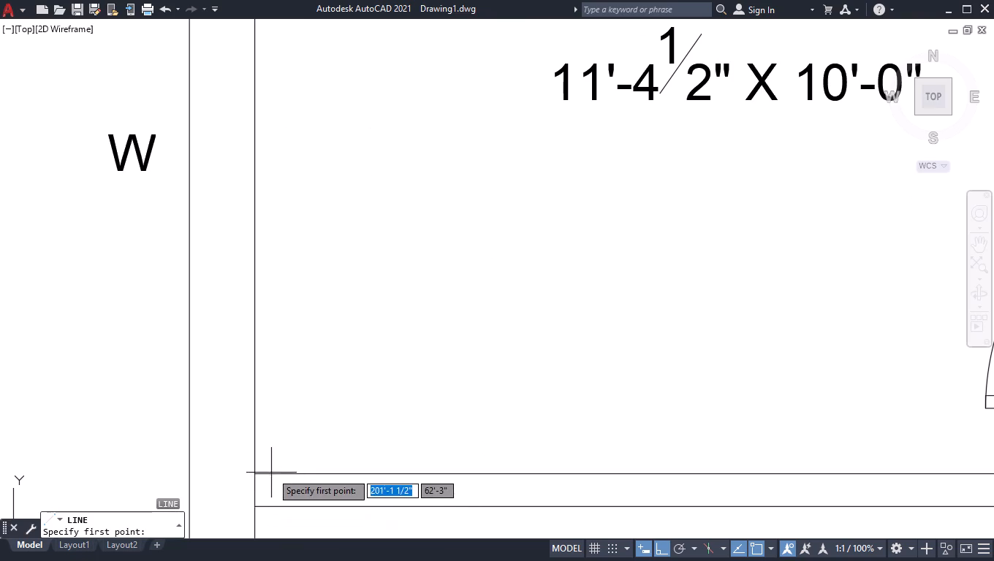
click(257, 473)
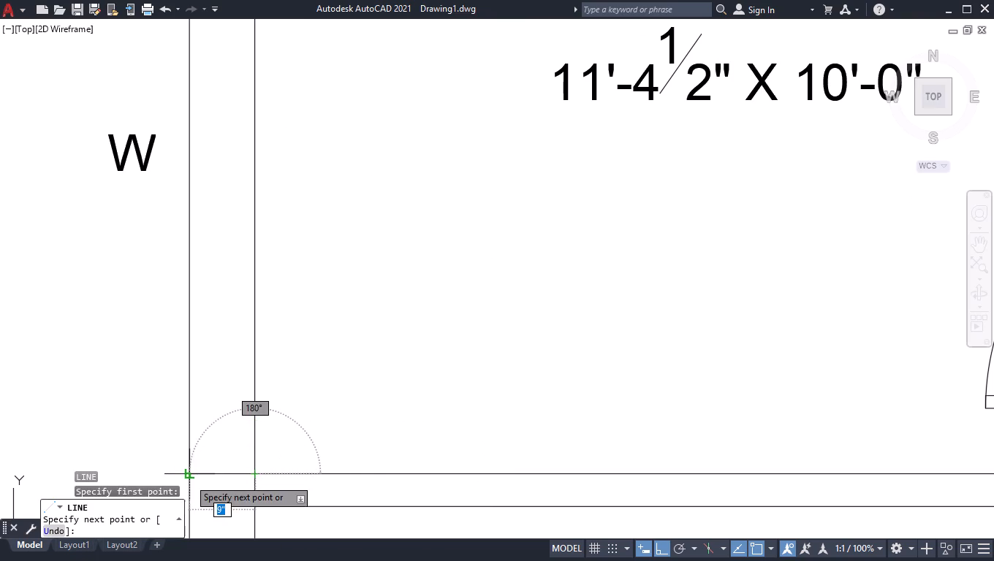
click(189, 476)
key(Return)
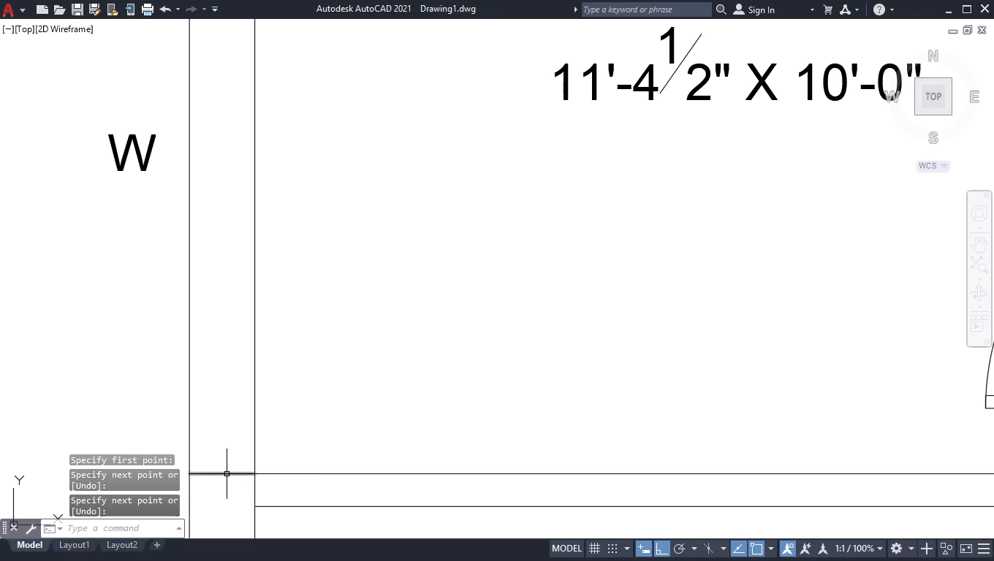
Move the new line in the left outer wall 9" up, beside the Bed Room.
click(227, 474)
click(221, 473)
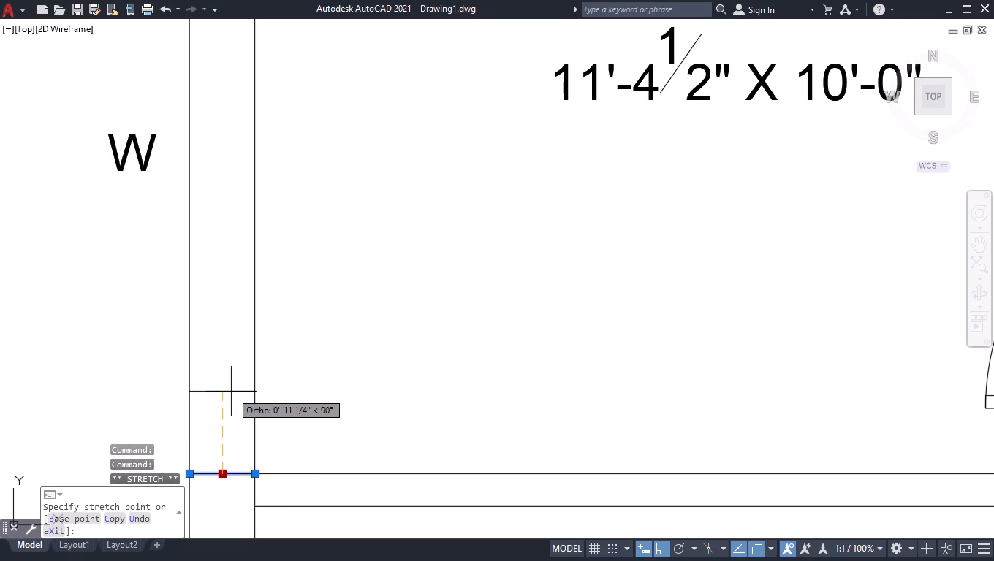
key(9)
key(Return)
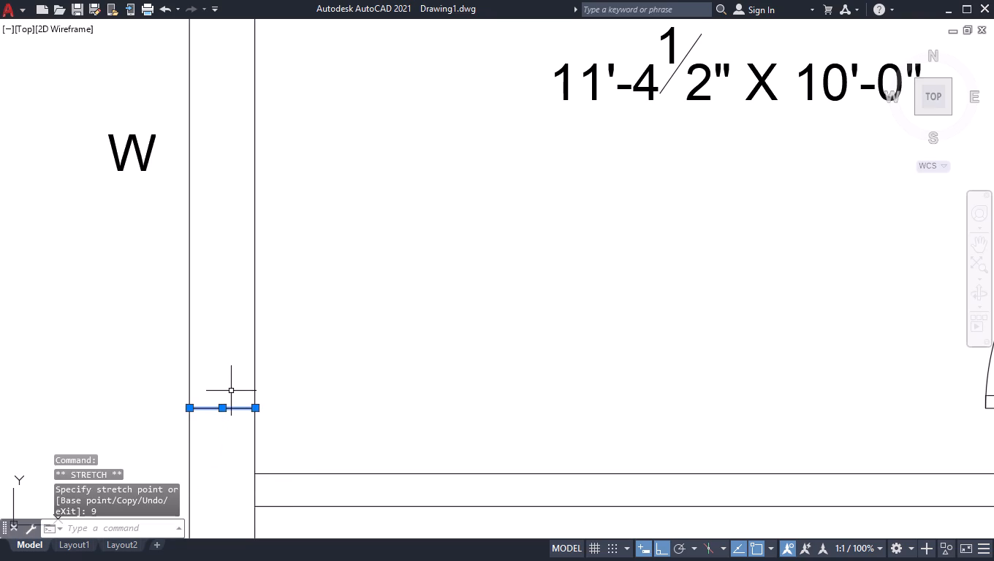
shift+click(295, 368)
shift+click(165, 438)
scroll(428, 346, down, 2)
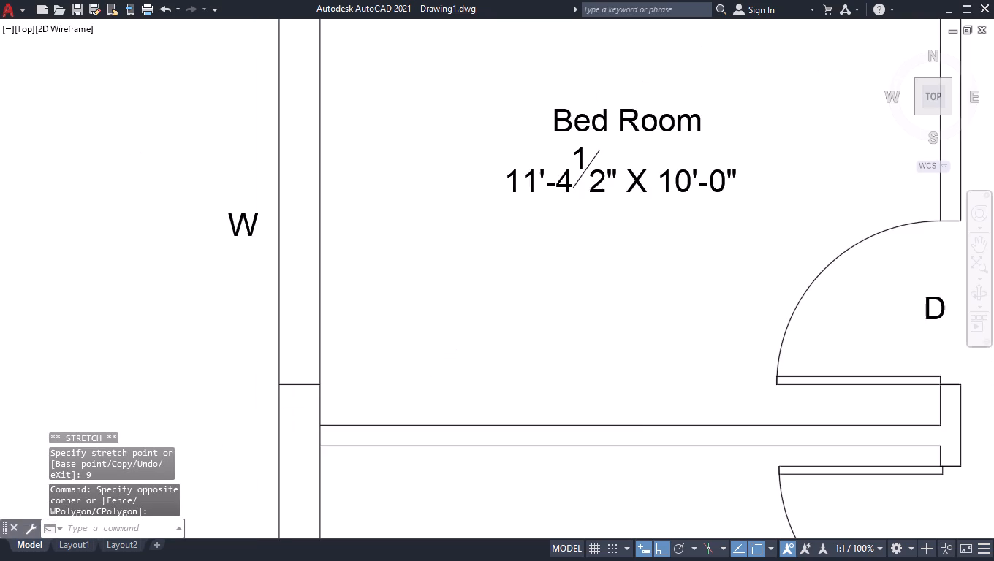
Offset the short line in the left outer wall 4' upward to mark the Bed Room's W window opening.
text(OFF)
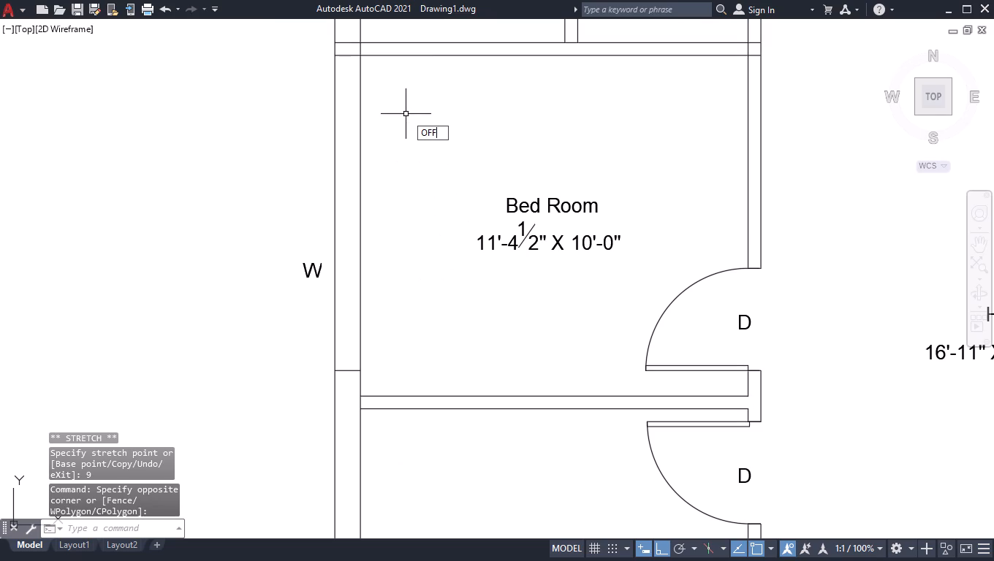
key(Return)
text(4')
key(Return)
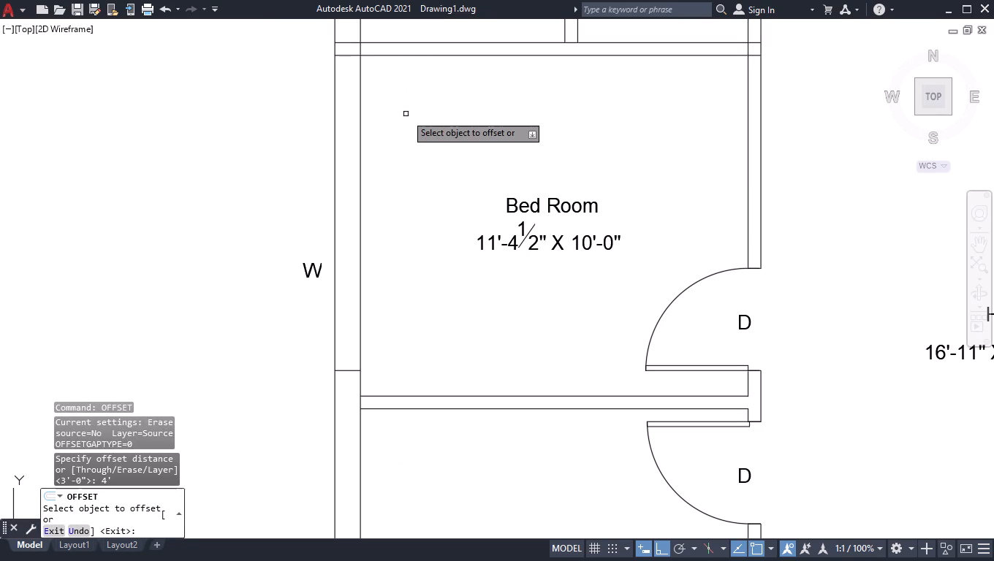
click(354, 370)
click(351, 345)
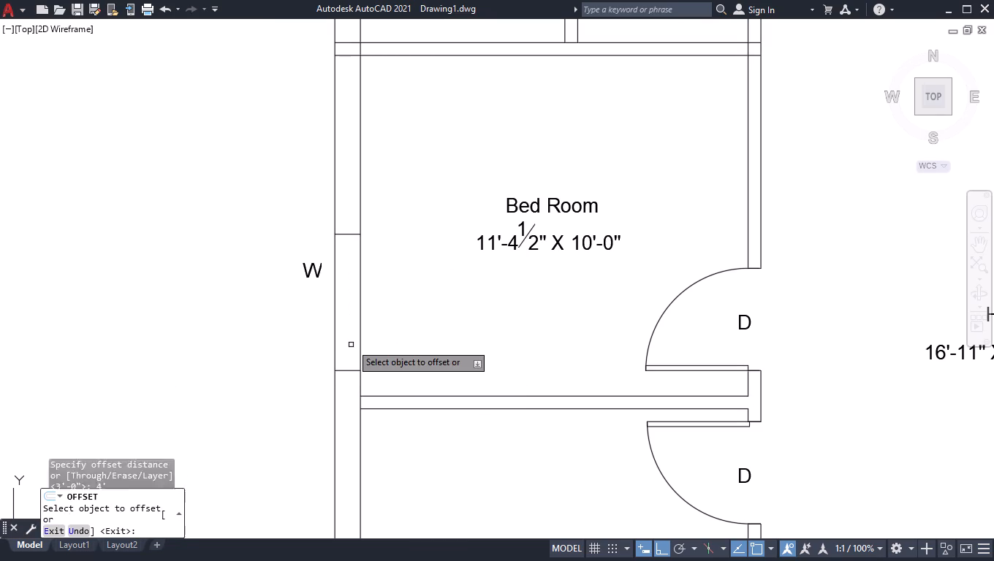
key(Return)
Trim the two partition lines between the Bed Room and the Toilet where they cross the left outer wall.
scroll(351, 342, down, 2)
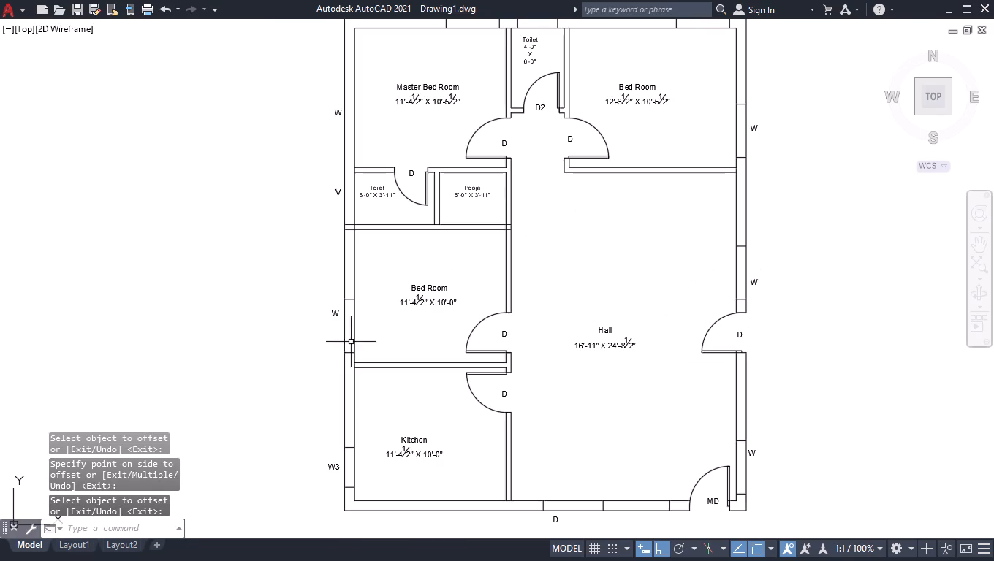
scroll(335, 163, up, 2)
scroll(415, 162, up, 1)
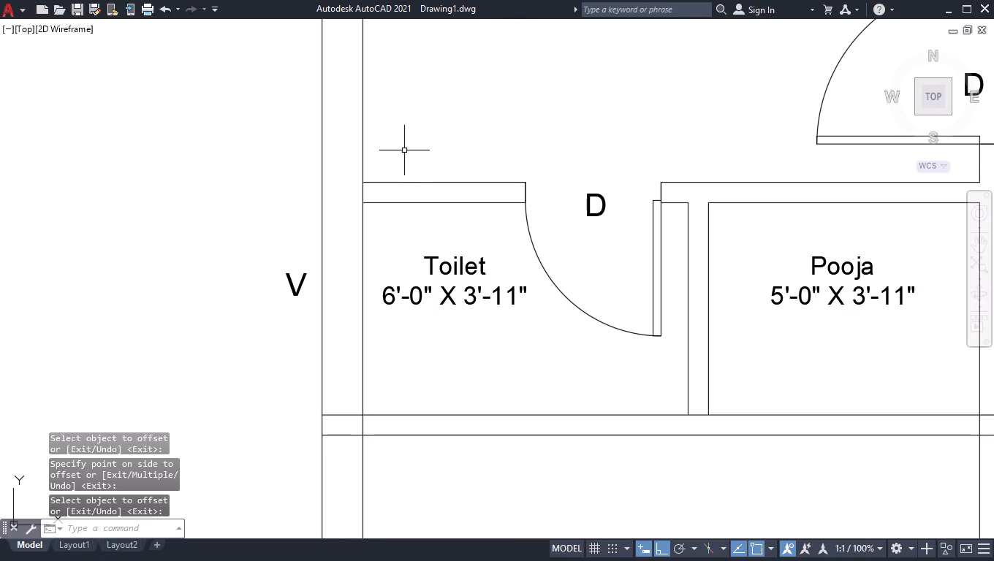
text(TR)
key(Return)
drag(338, 397, 339, 406)
click(345, 457)
key(space)
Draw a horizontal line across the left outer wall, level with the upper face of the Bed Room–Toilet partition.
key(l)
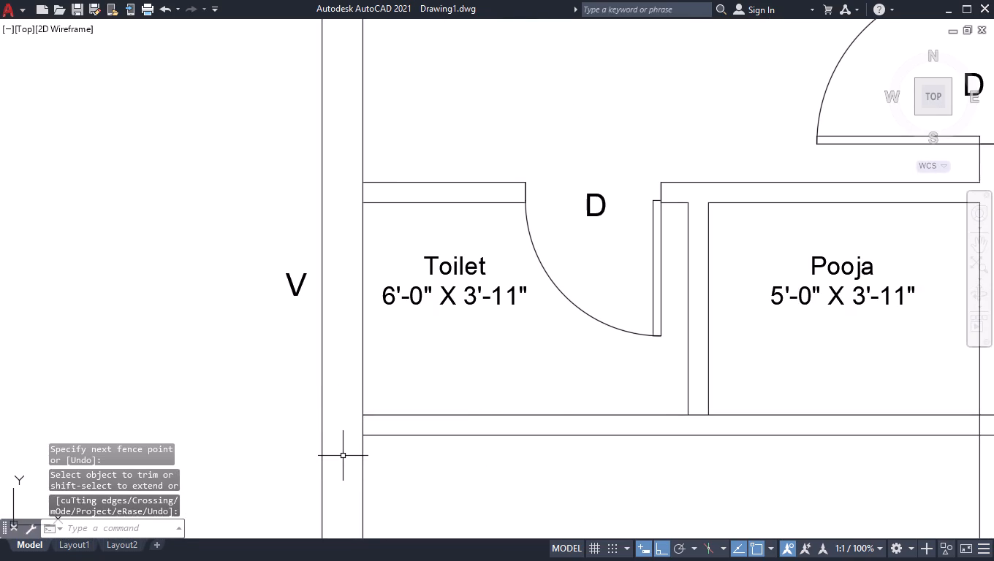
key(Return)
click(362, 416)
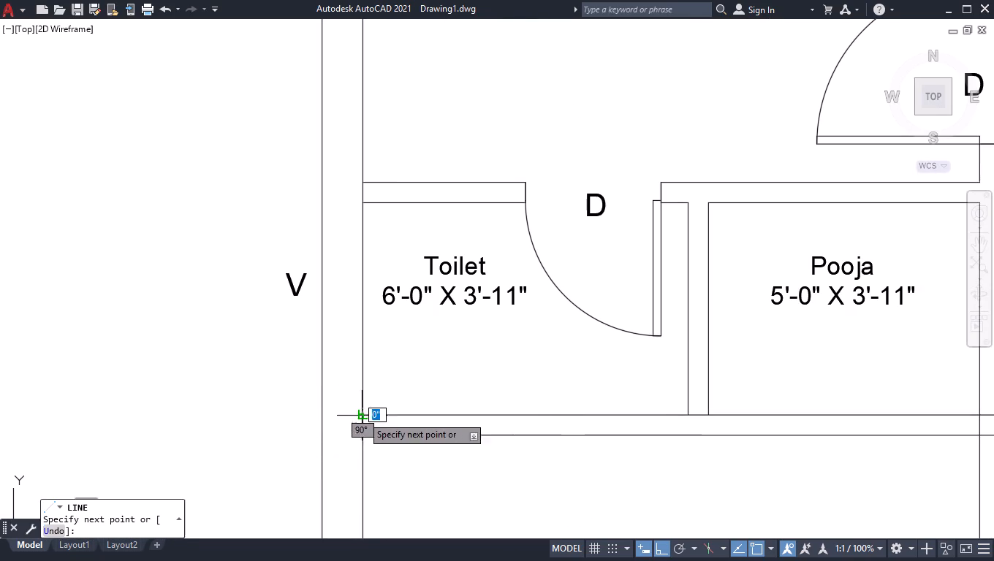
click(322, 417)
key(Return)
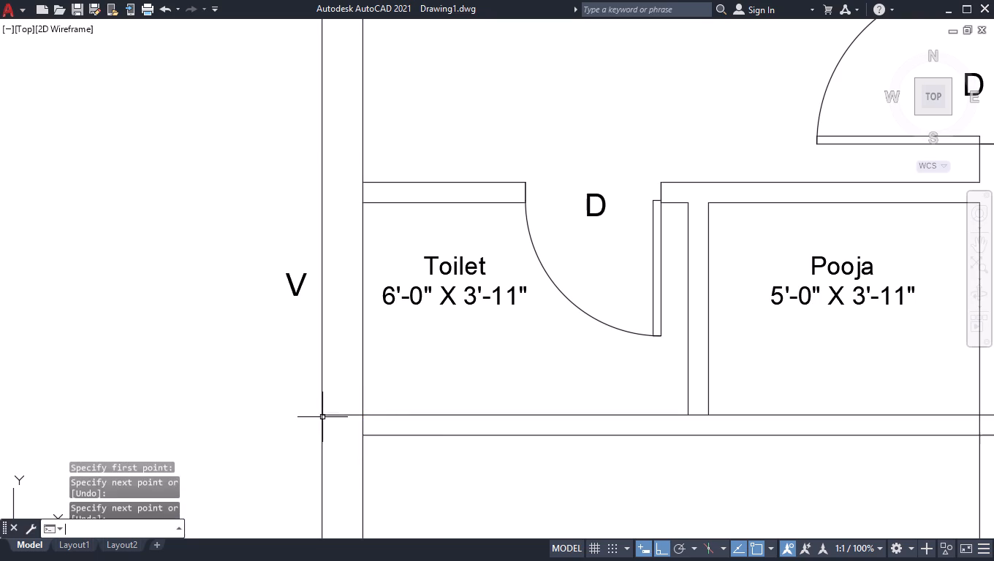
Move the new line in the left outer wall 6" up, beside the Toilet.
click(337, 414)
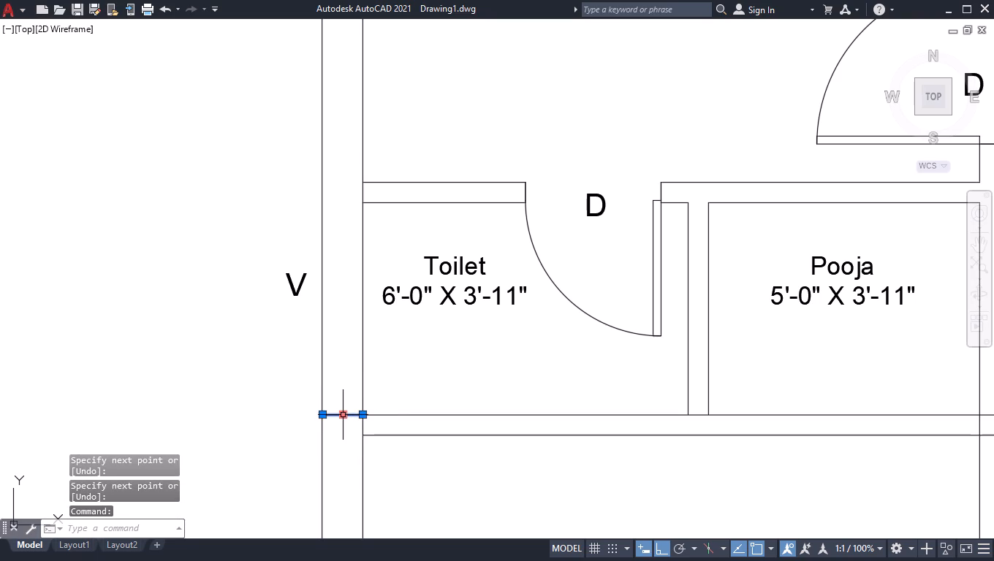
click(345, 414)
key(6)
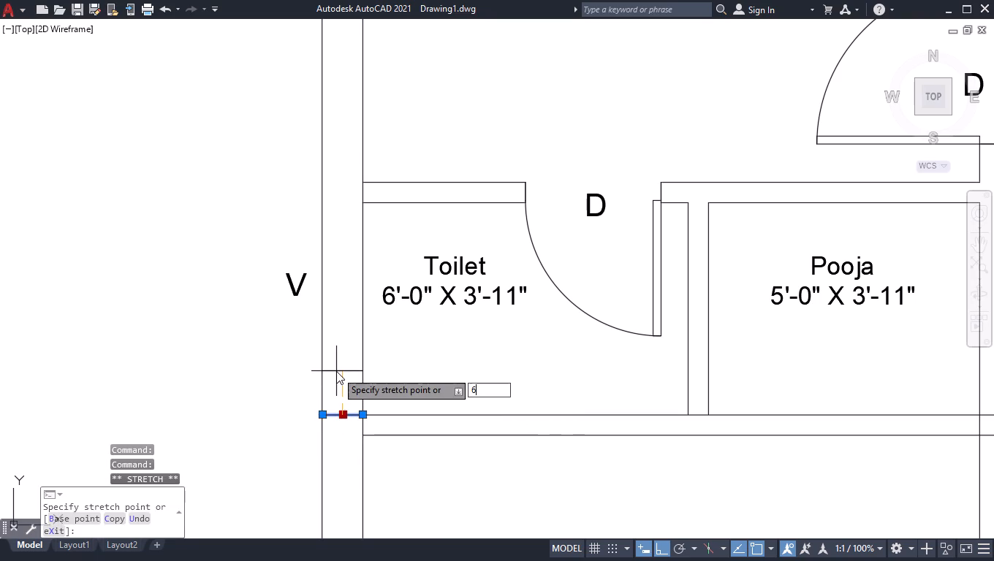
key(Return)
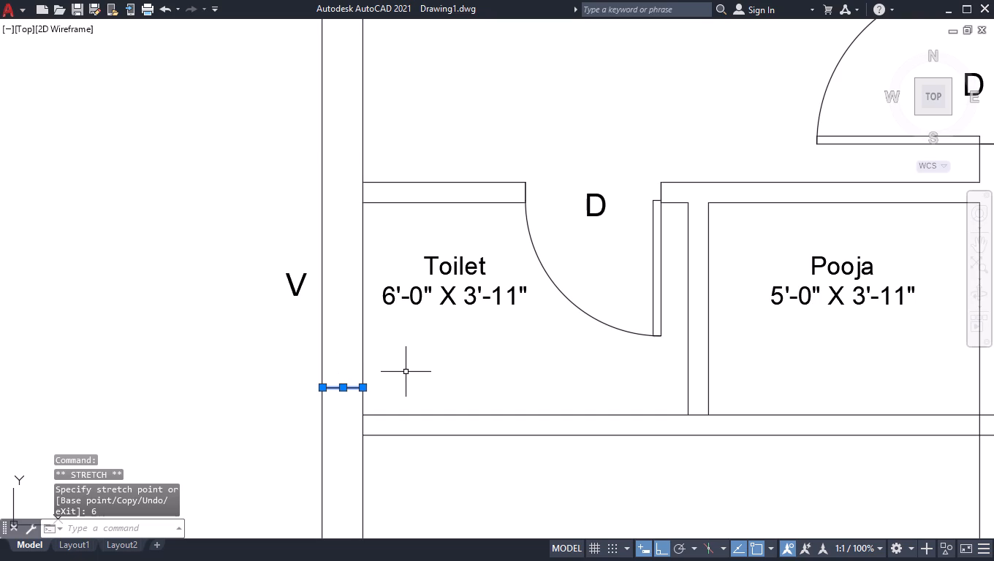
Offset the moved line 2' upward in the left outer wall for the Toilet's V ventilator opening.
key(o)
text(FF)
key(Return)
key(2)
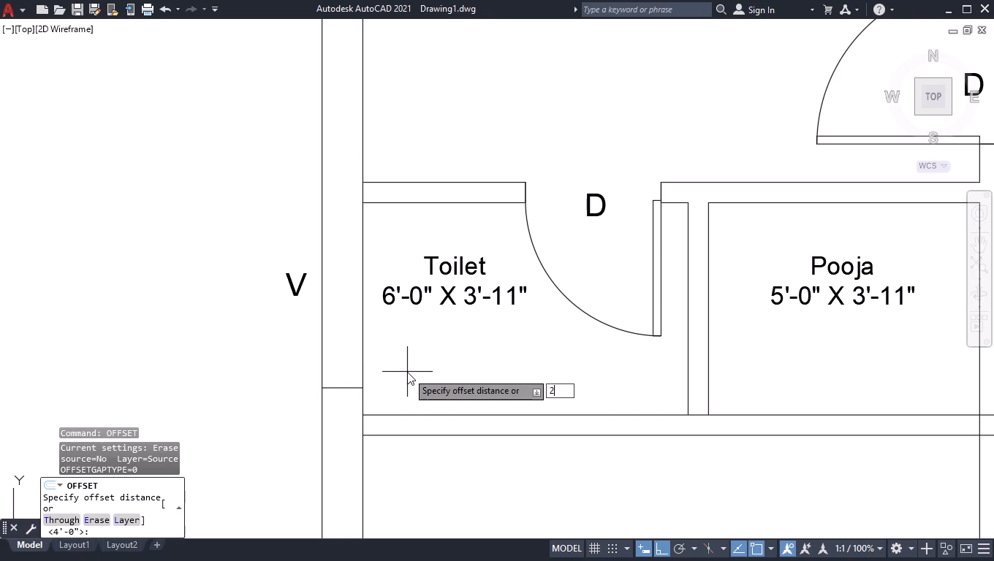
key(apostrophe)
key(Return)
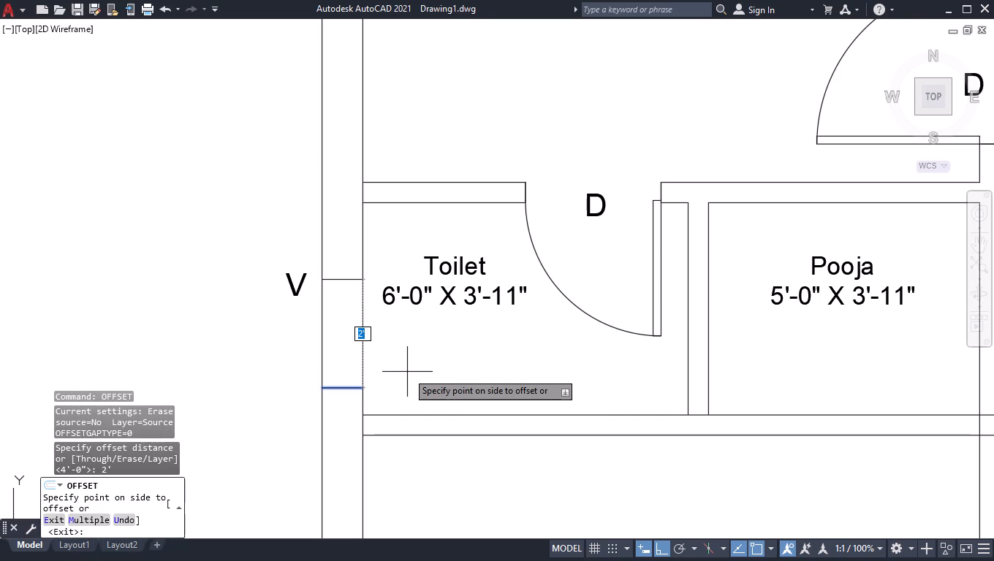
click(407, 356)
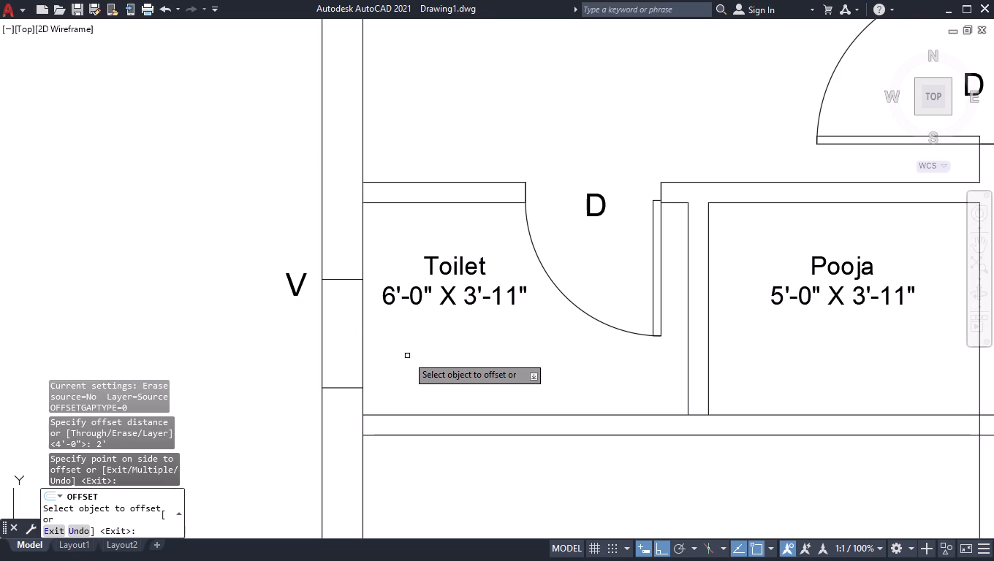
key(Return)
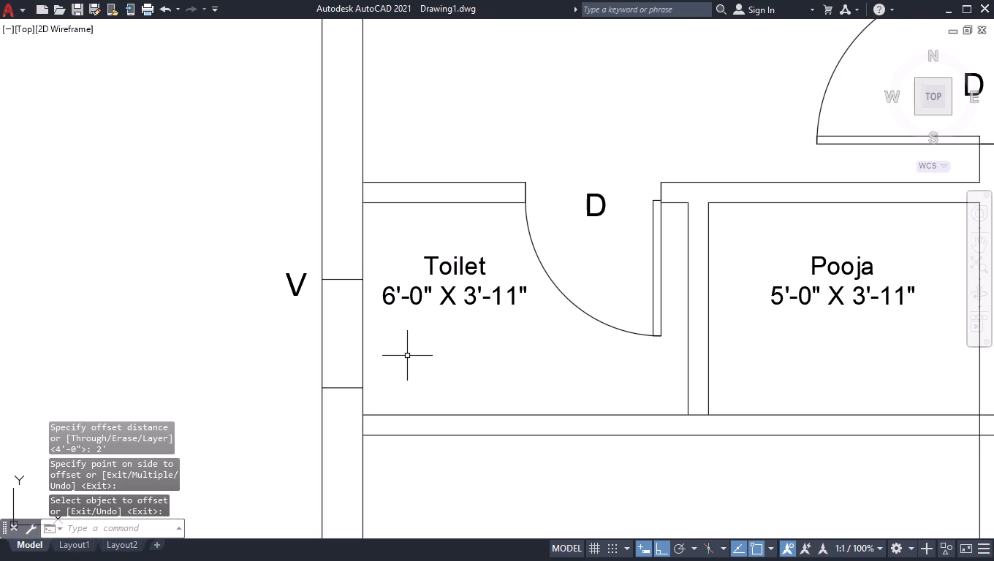
Check a 1'5.5" vertical distance from the Toilet's lower-left inner corner with a linear dimension, without placing it.
scroll(376, 397, up, 1)
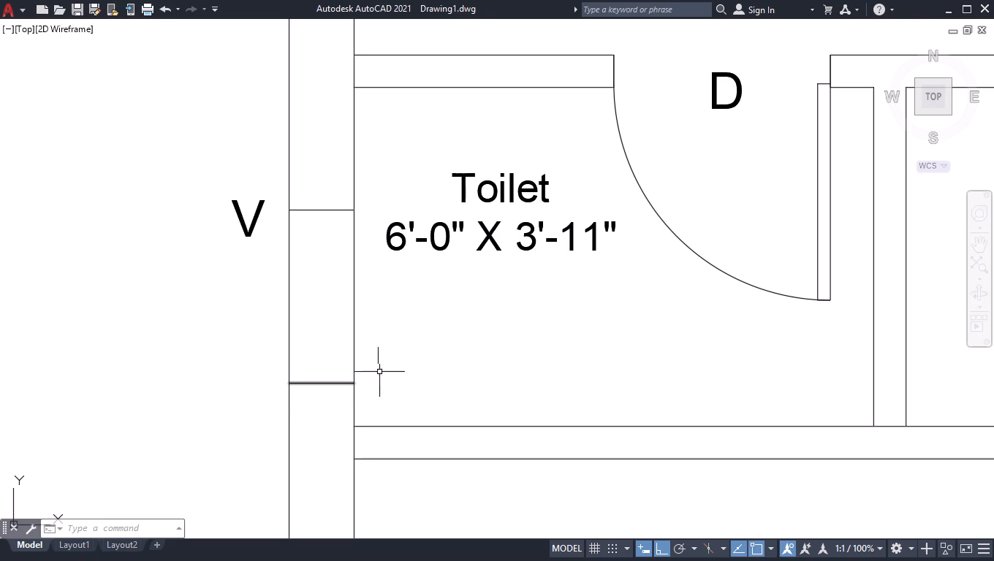
text(DLI)
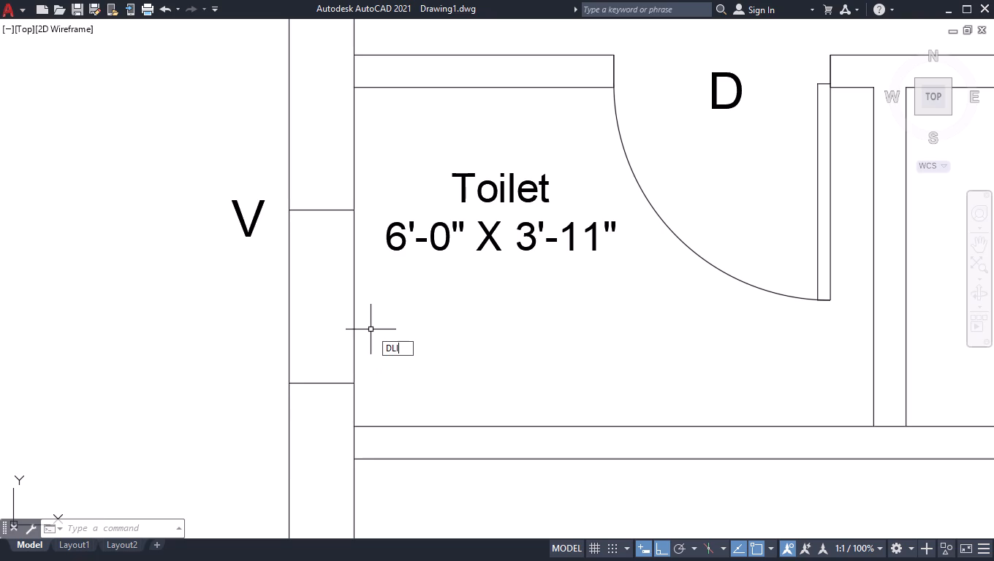
key(Return)
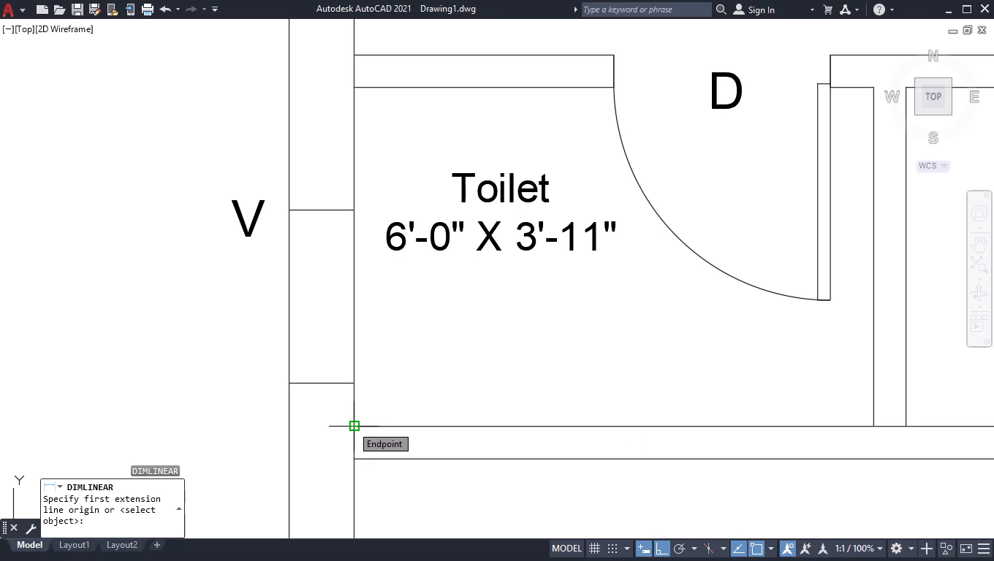
click(352, 425)
text(1'5)
text(.5)
key(Return)
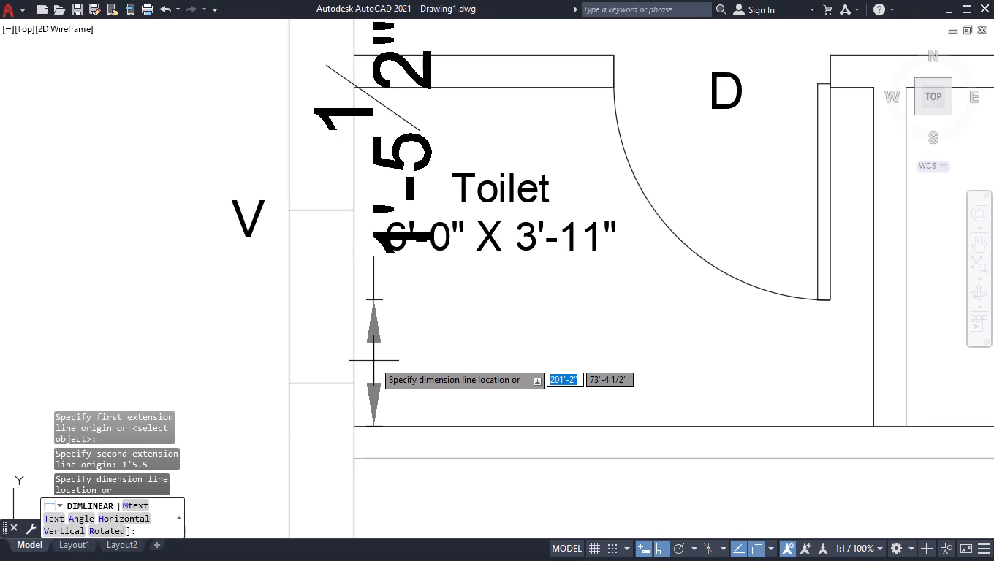
key(Return)
Draw a line 1'5.5" up from the Toilet's lower-left inner corner and continue it horizontally across the left outer wall.
key(l)
key(Return)
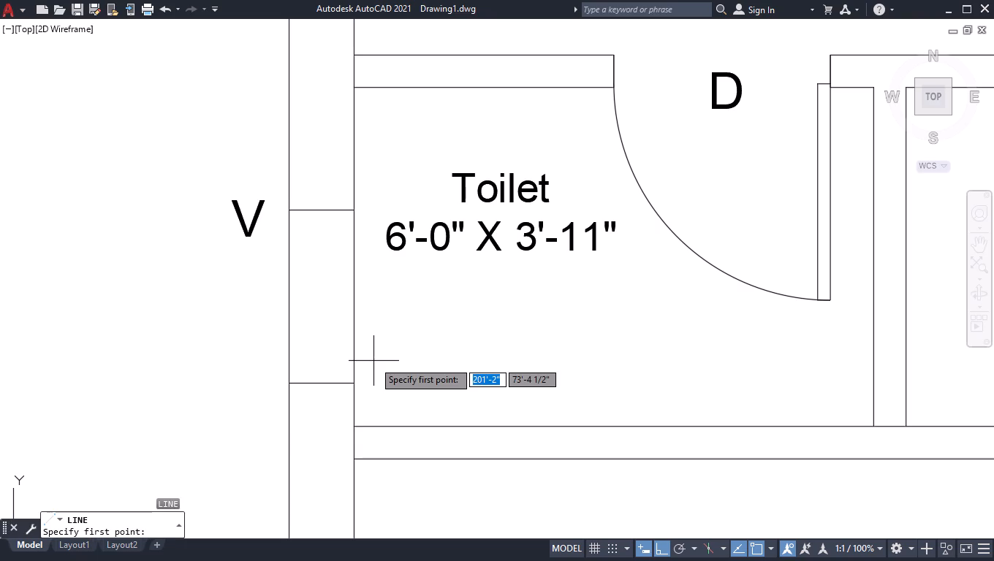
click(358, 428)
text(1'5')
key(BackSpace)
text(.5)
key(Return)
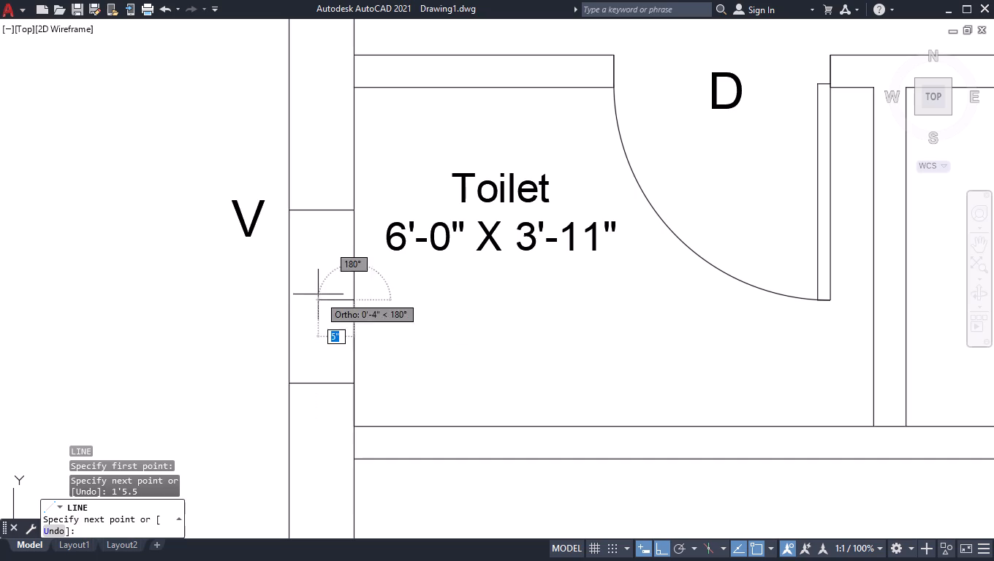
click(289, 305)
key(space)
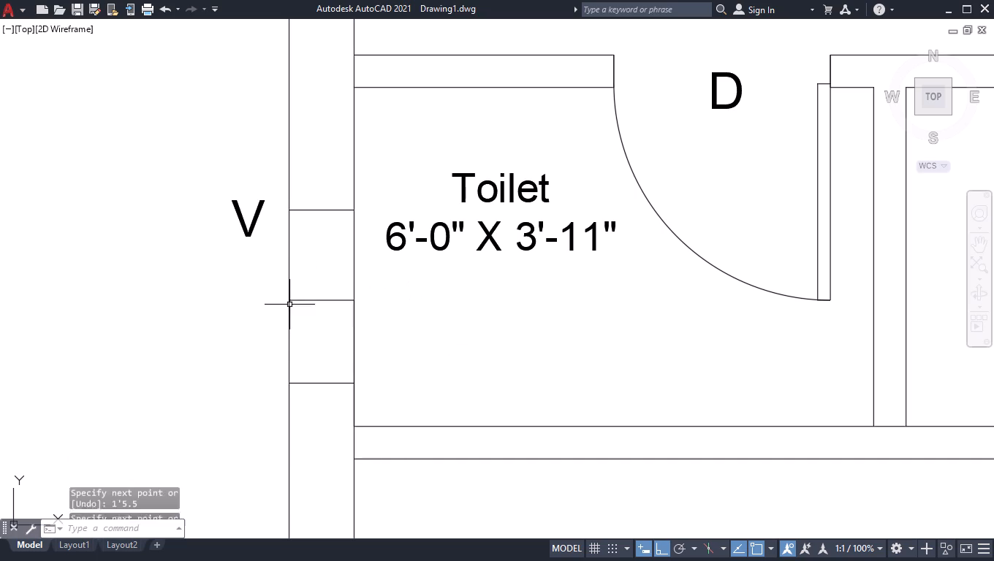
Erase the two earlier ventilator lines in the left outer wall and the 1'5.5" vertical guide line.
click(330, 382)
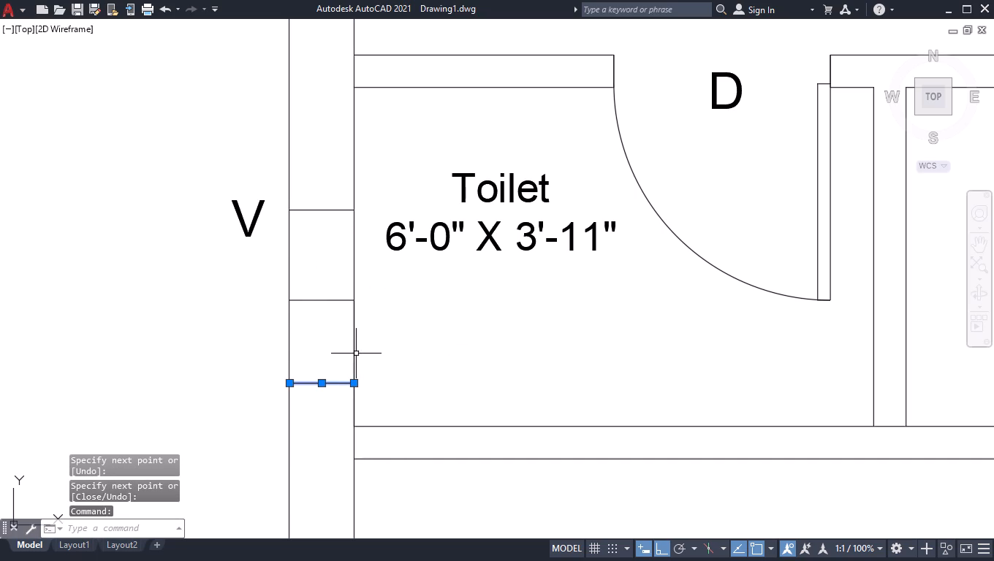
click(354, 354)
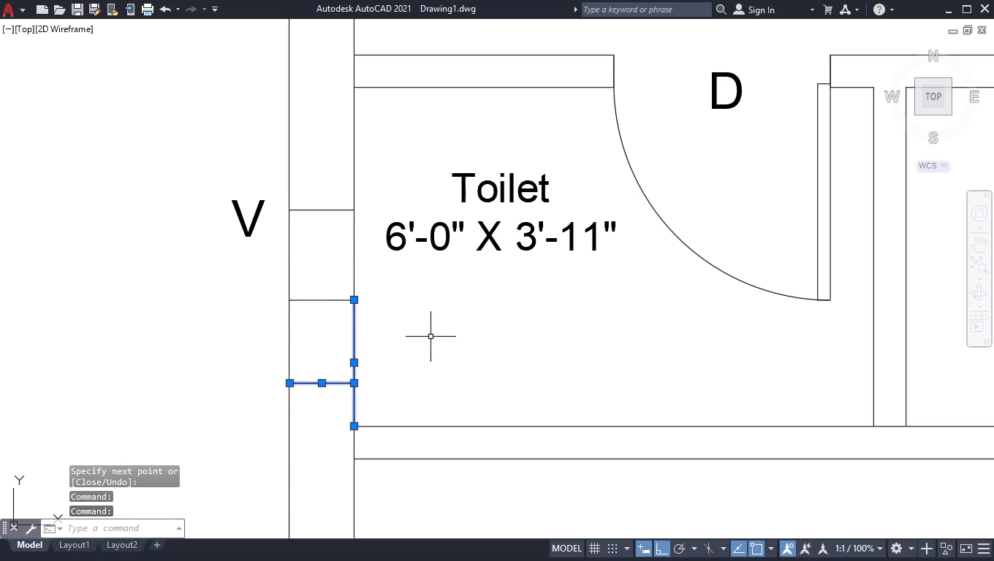
key(Delete)
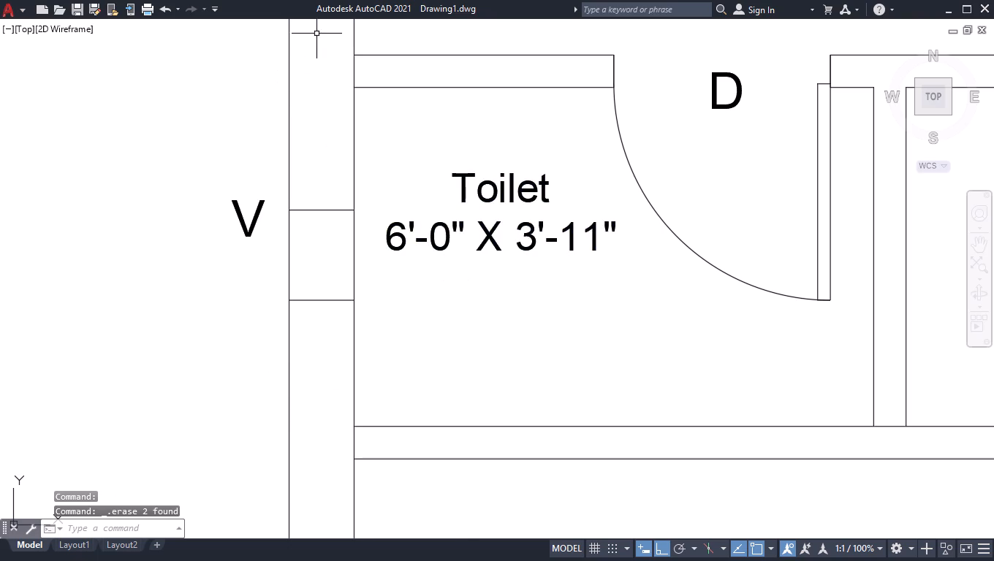
scroll(341, 39, up, 2)
scroll(372, 290, down, 2)
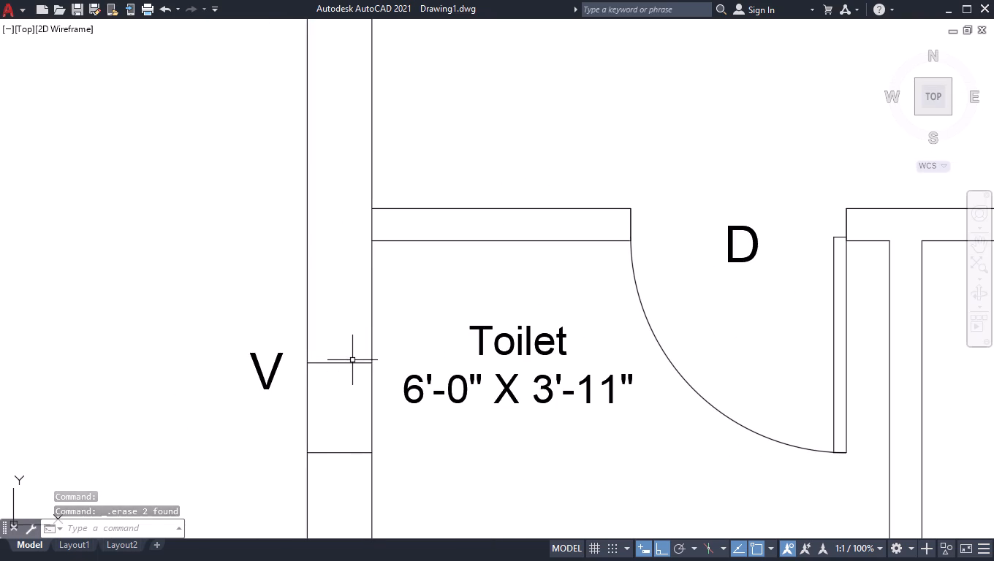
click(351, 365)
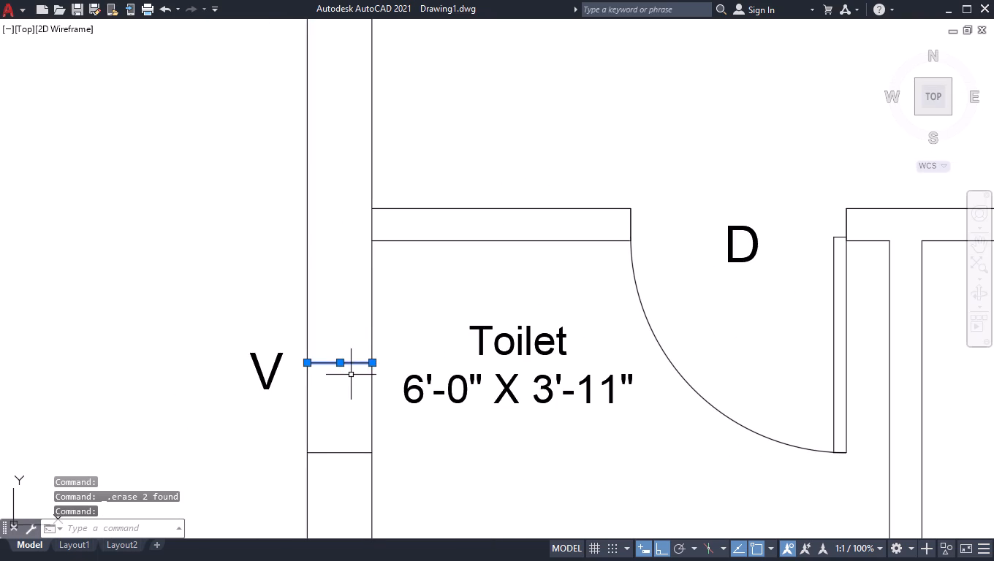
key(Delete)
Offset the remaining short line 2' upward in the left outer wall to mark the Toilet's V ventilator opening.
text(OFF)
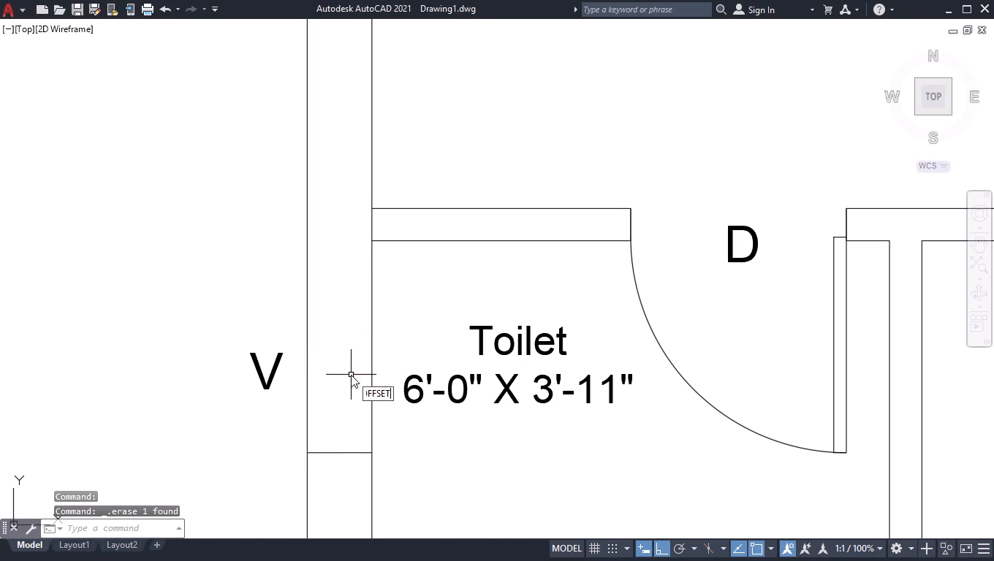
key(Return)
text(2')
key(Return)
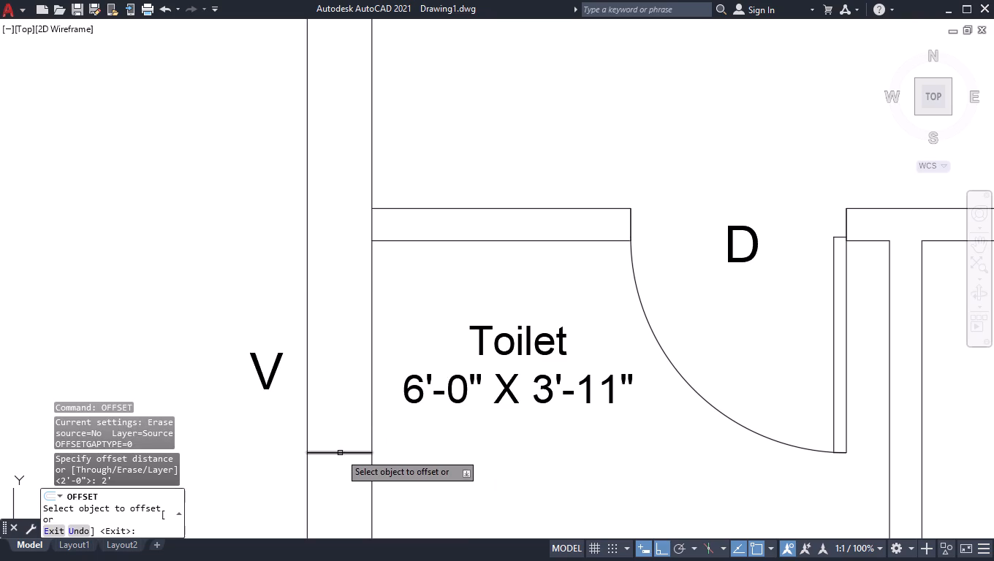
click(340, 453)
click(344, 386)
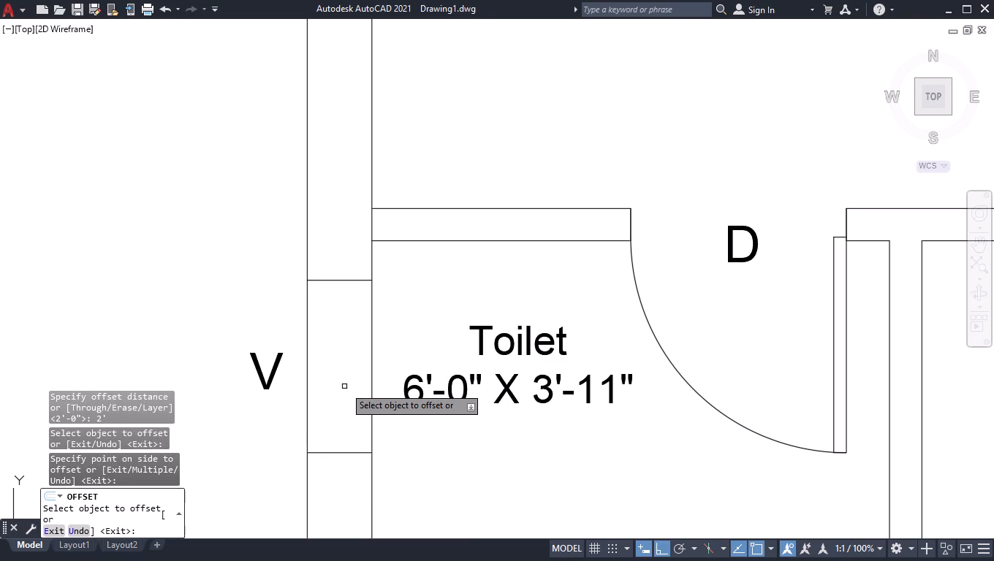
scroll(397, 331, down, 1)
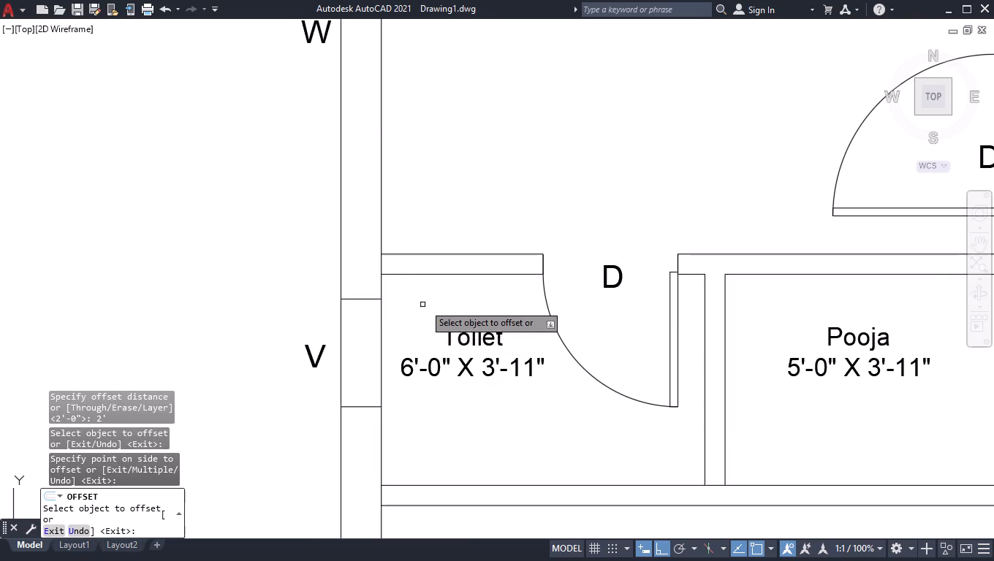
scroll(424, 304, down, 2)
scroll(450, 343, up, 2)
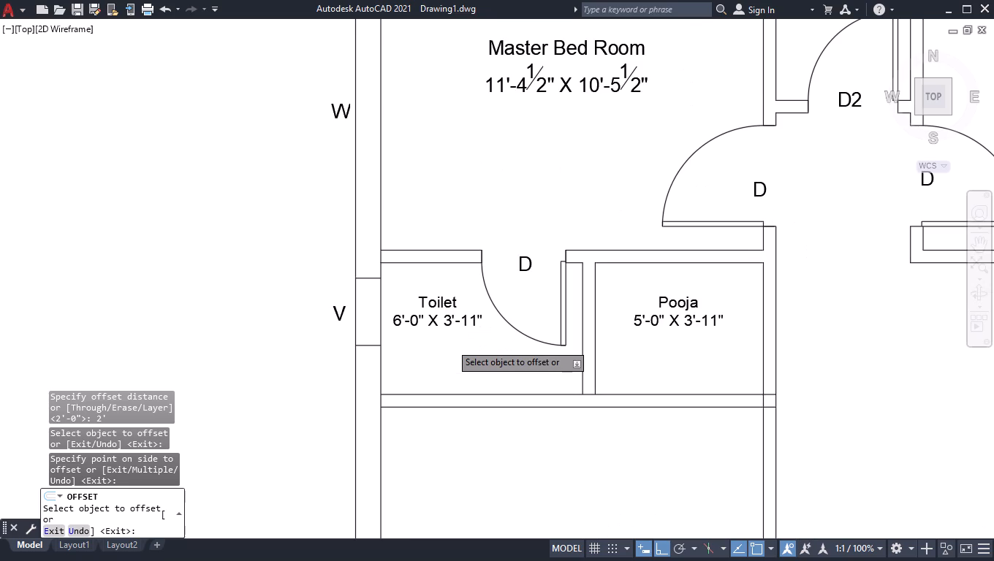
key(Return)
Measure the gap between the Toilet's upper-left inner corner and the ventilator opening's upper line.
text(DLI)
key(Return)
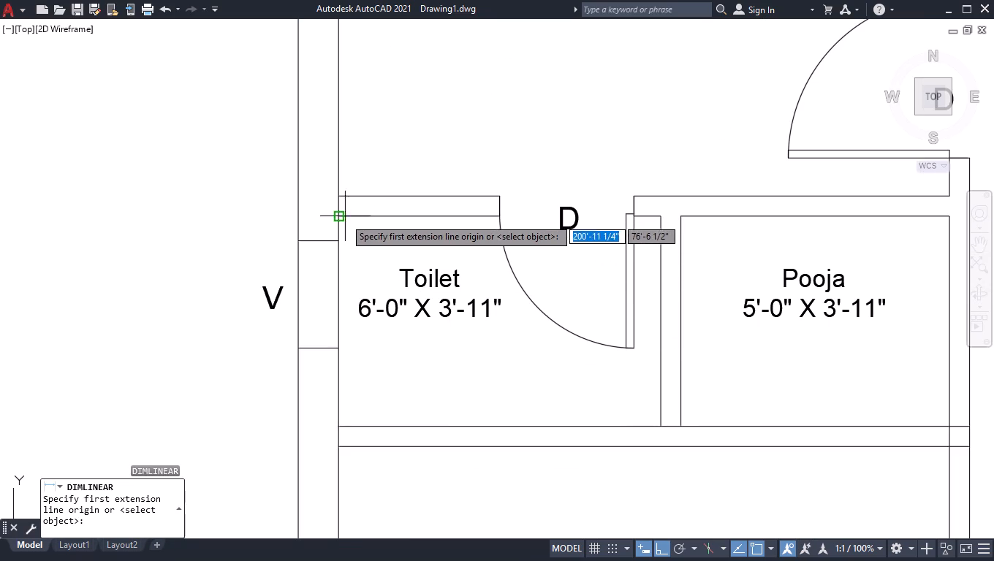
click(341, 219)
click(335, 241)
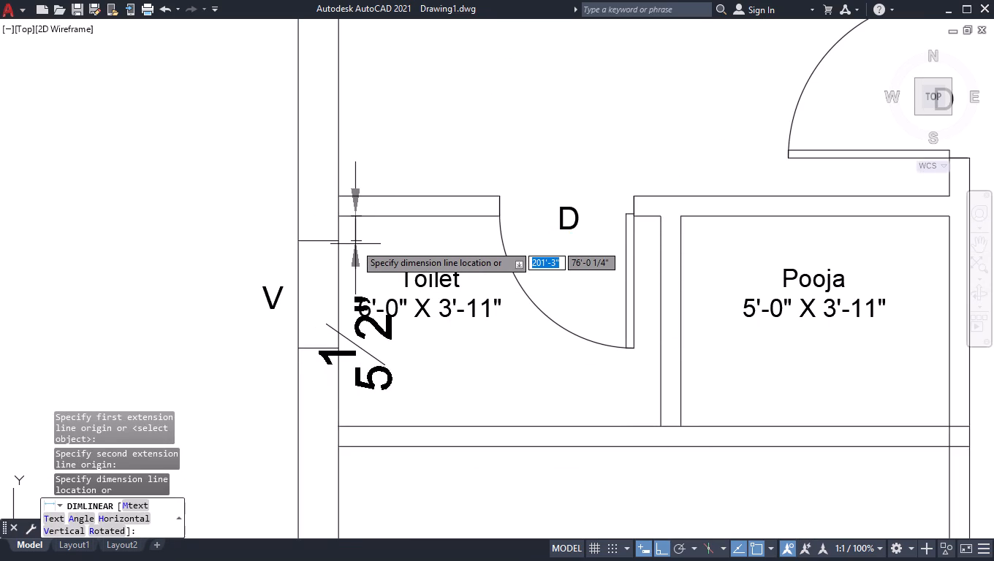
key(space)
scroll(355, 244, up, 2)
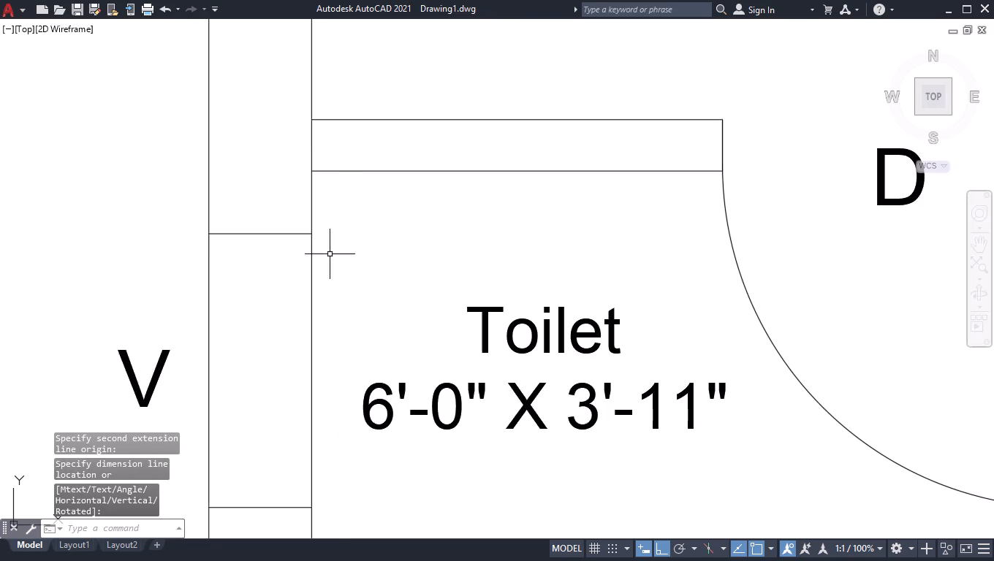
Shift the lower and upper lines of the Toilet's V ventilator opening in the left outer wall 0.5" downward.
scroll(325, 261, down, 1)
click(289, 413)
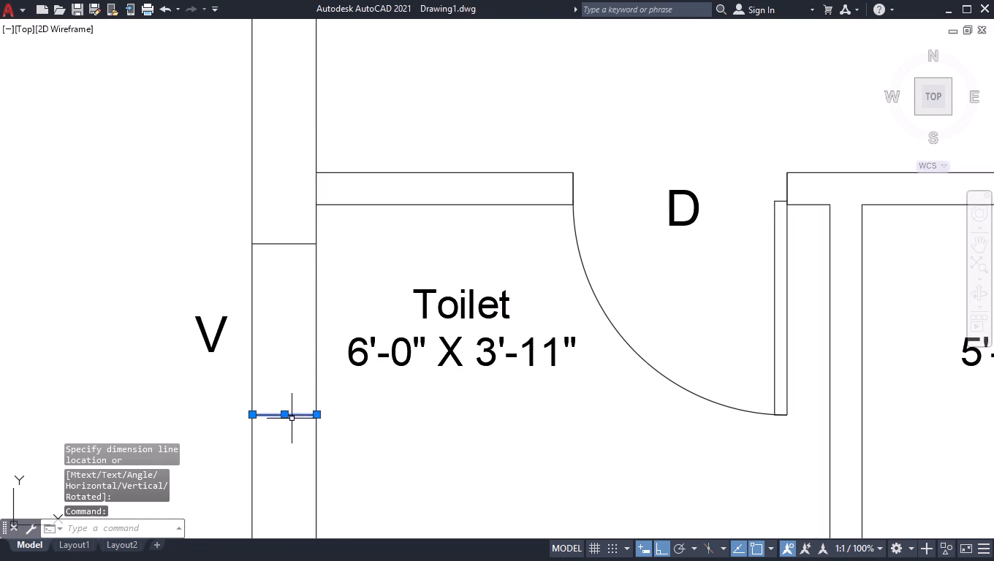
click(285, 415)
text(0.5)
key(Return)
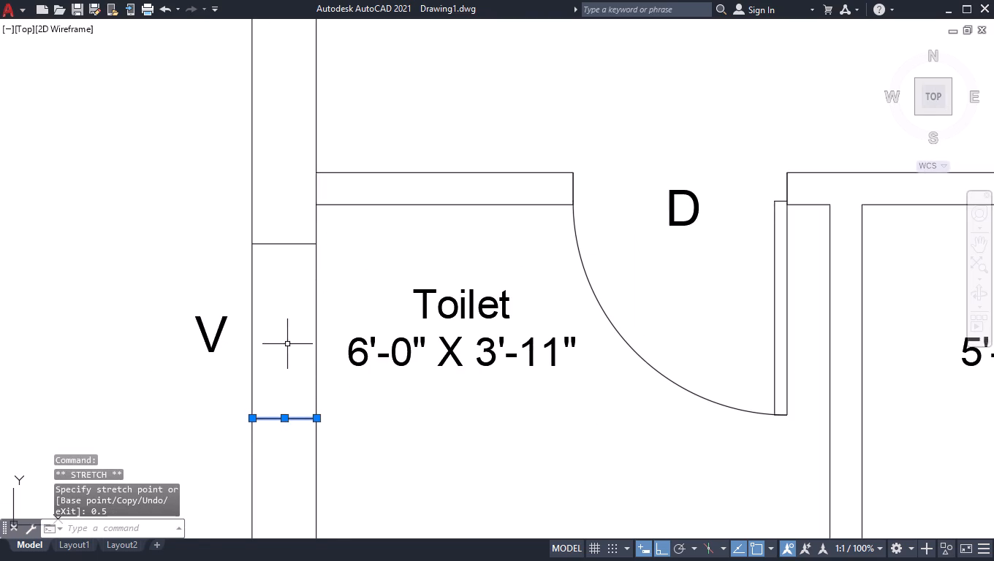
click(276, 243)
click(283, 245)
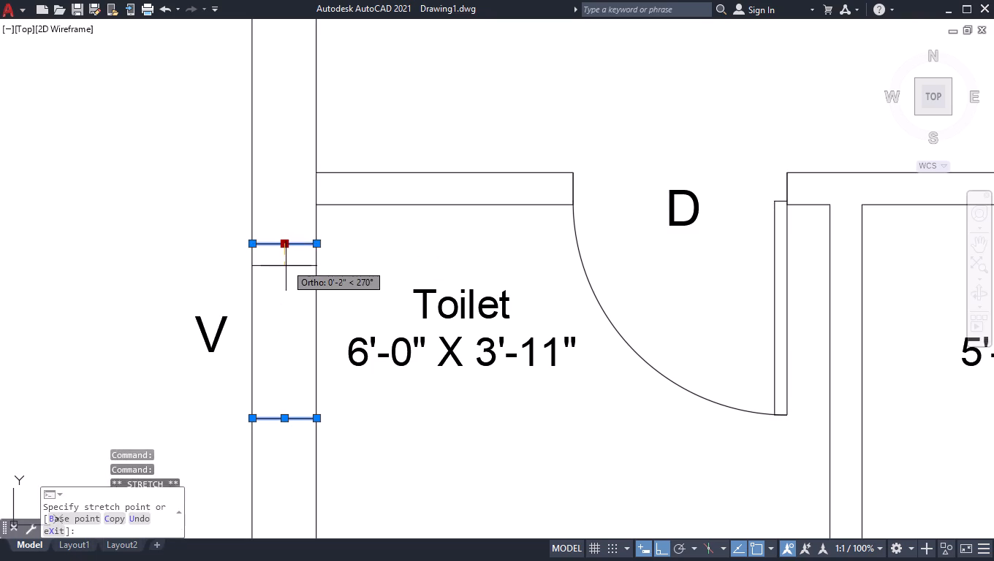
text(0.5)
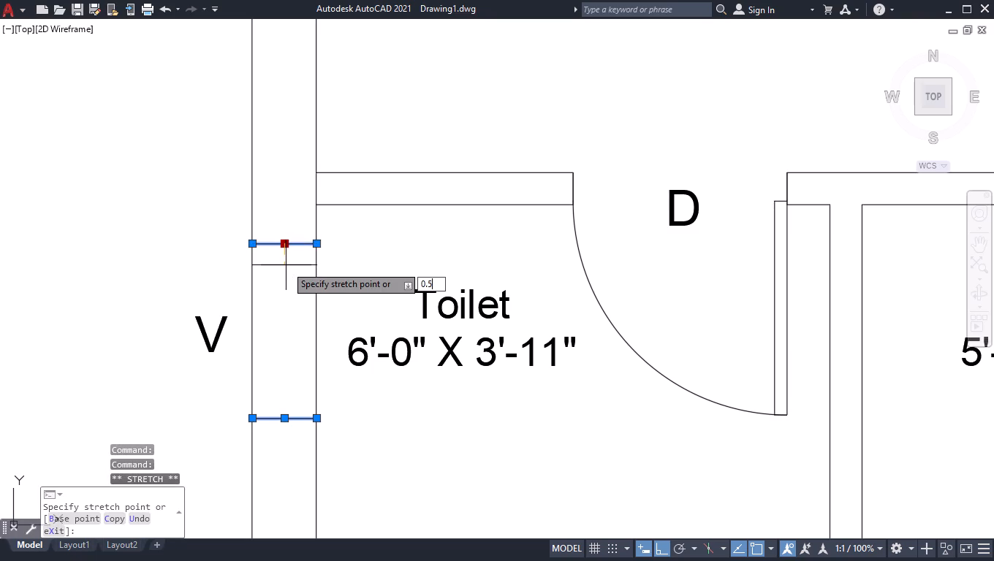
key(Return)
shift+click(361, 204)
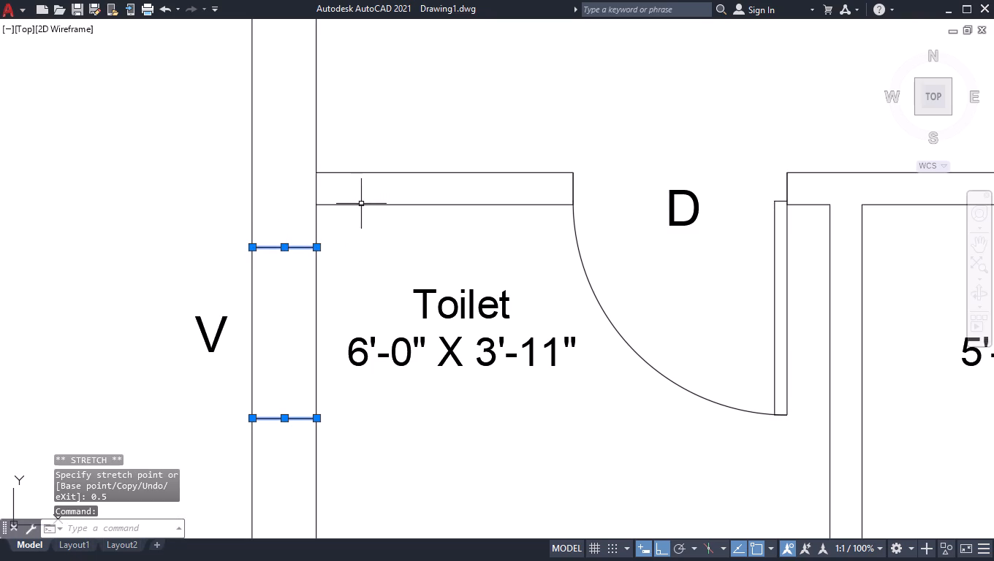
shift+click(372, 184)
shift+click(278, 449)
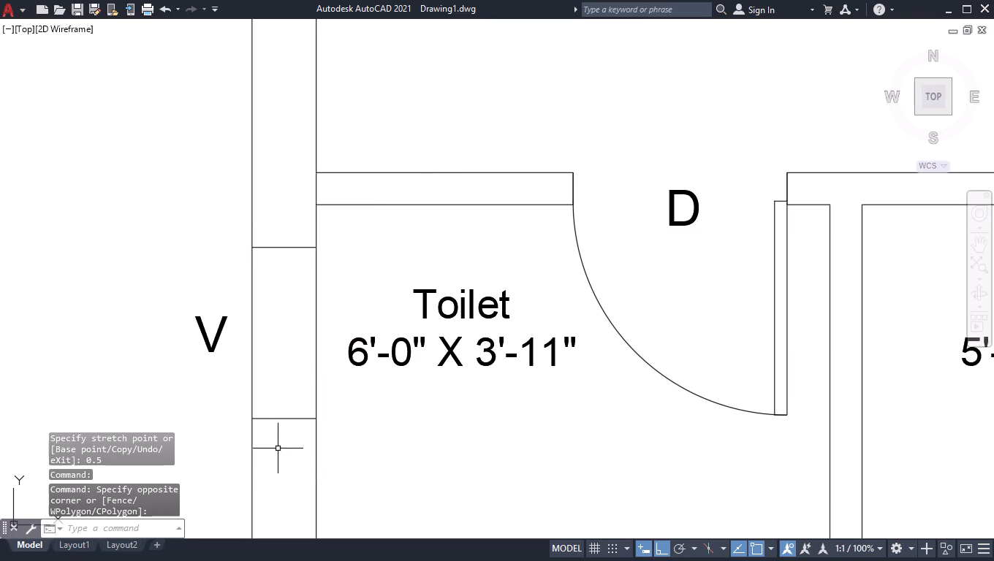
Draw a line 6" up from the Toilet's lower-left inner corner and continue it horizontally across the left outer wall.
scroll(436, 168, down, 3)
scroll(442, 134, up, 2)
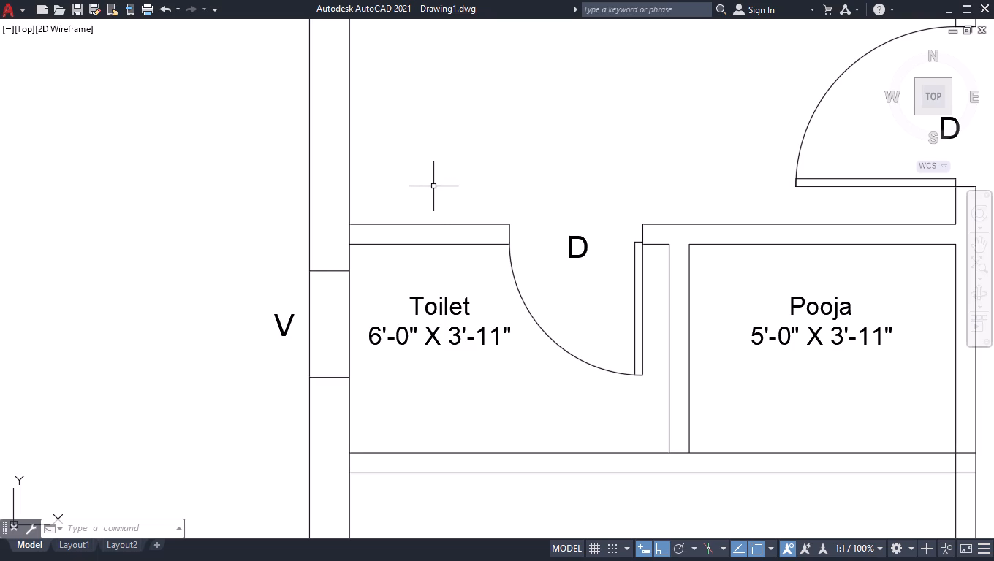
scroll(365, 466, up, 1)
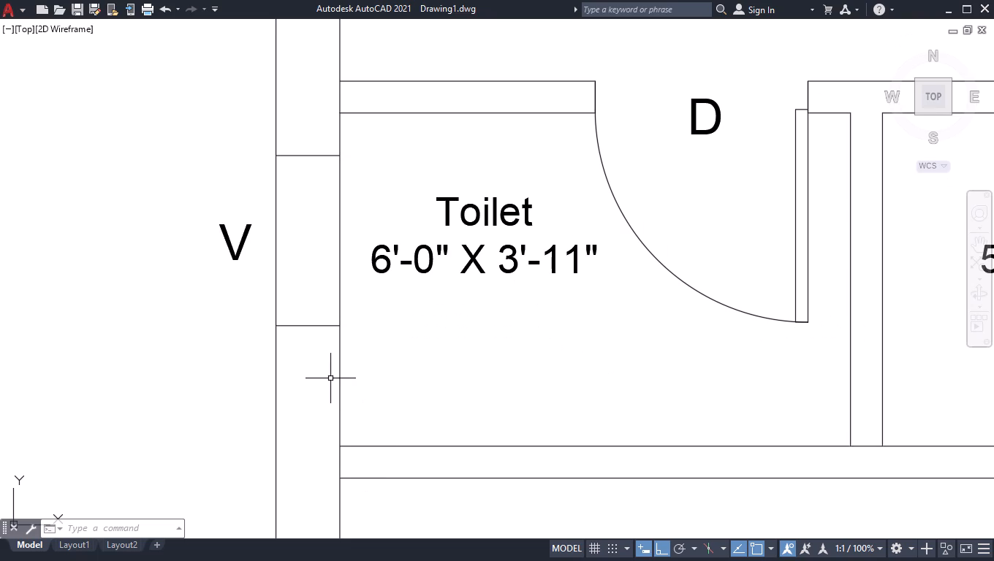
key(l)
key(Return)
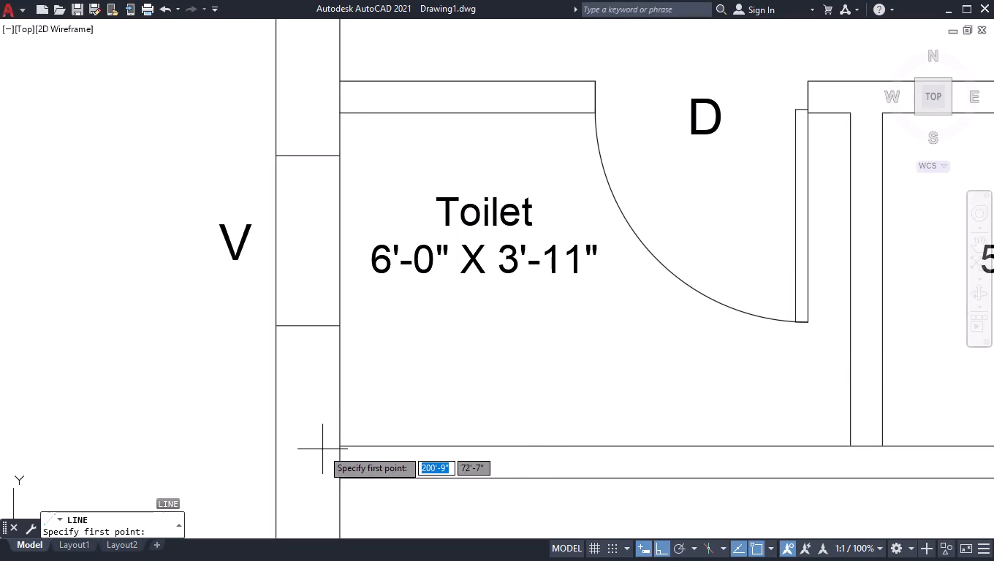
click(335, 446)
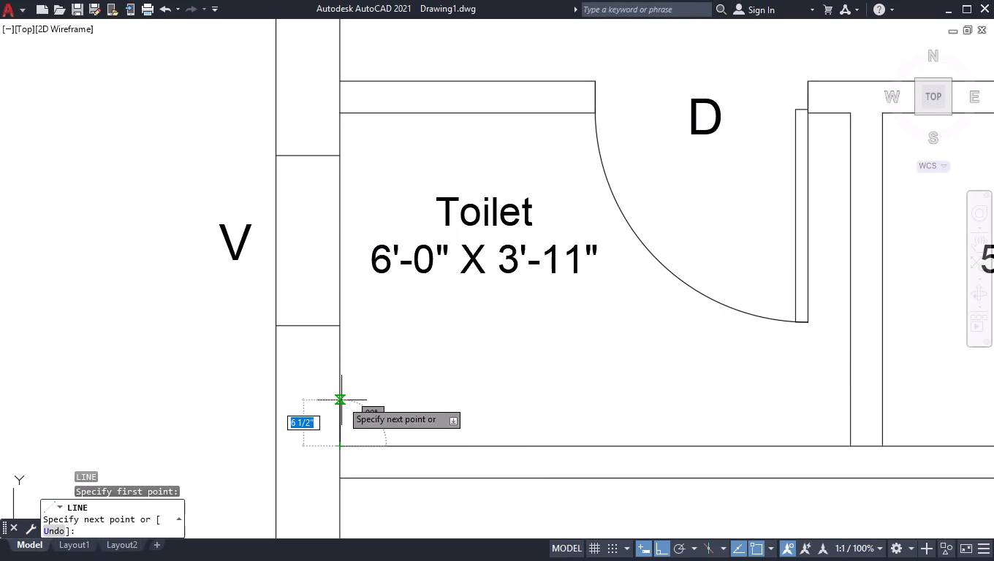
key(6)
key(Return)
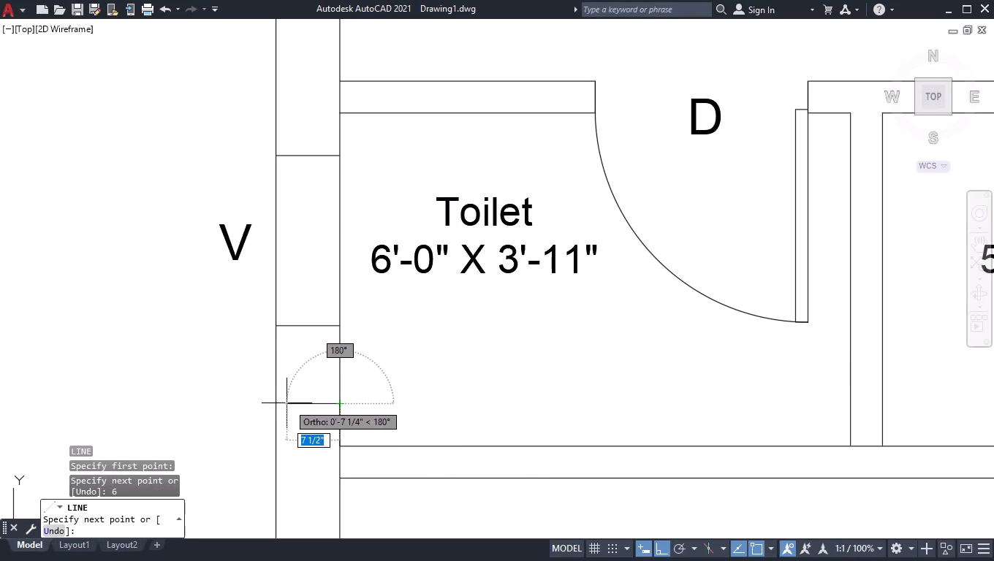
click(278, 403)
key(space)
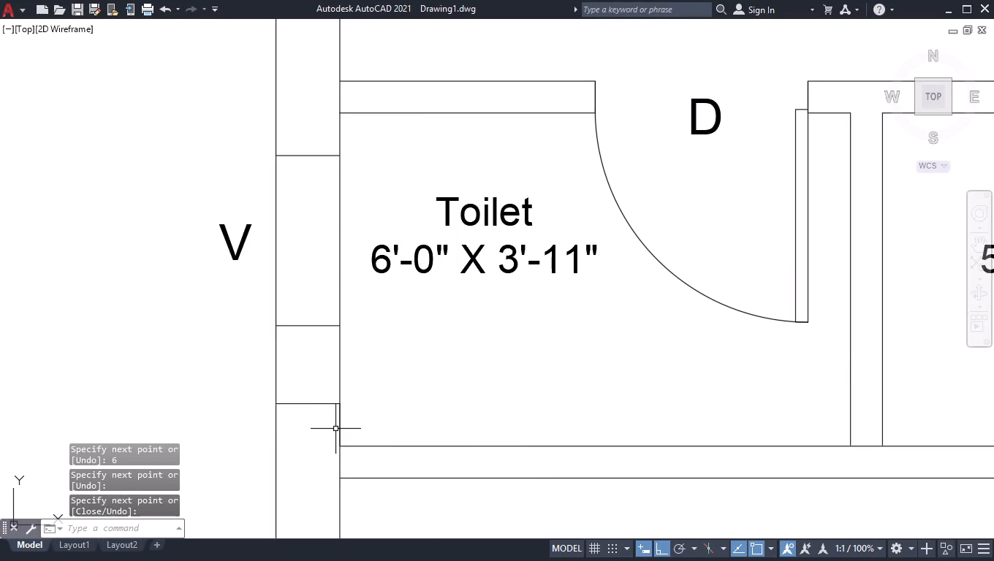
Erase the 6" vertical guide line and the previous lower line of the Toilet's ventilator opening.
click(341, 423)
key(Delete)
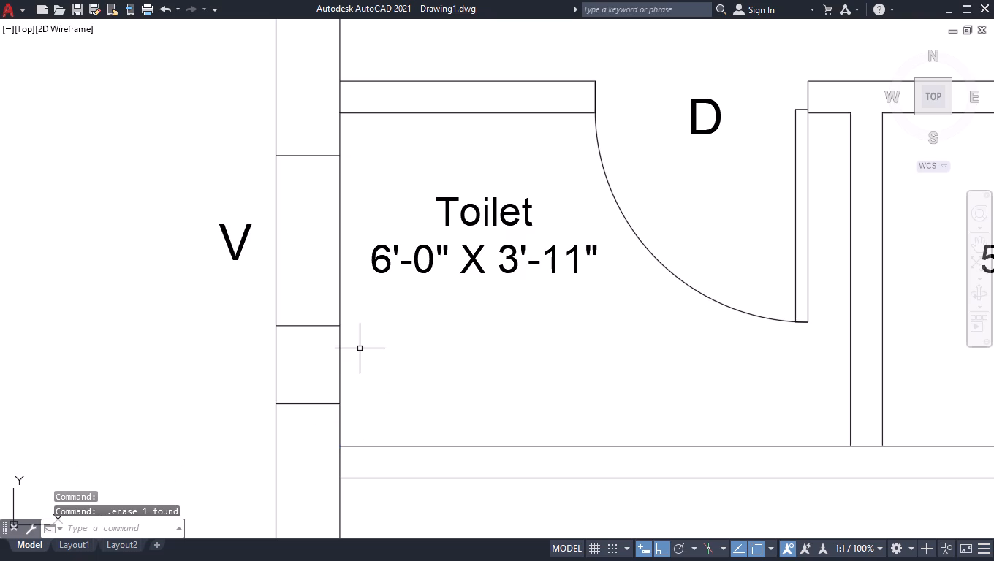
click(330, 325)
key(Delete)
Draw a line across the left outer wall from the Master Bed Room's lower-left inner corner and move it 9" upward.
scroll(373, 340, down, 4)
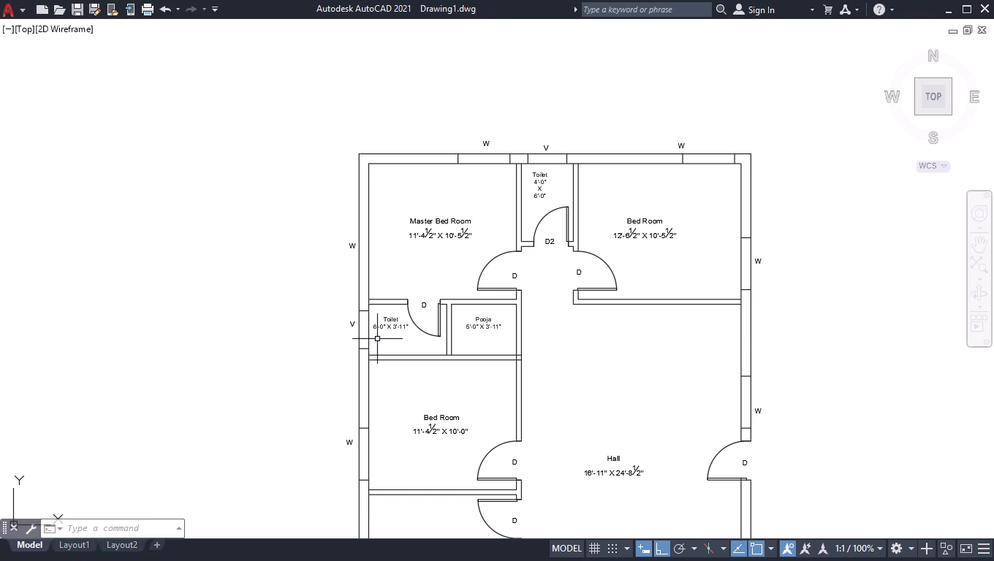
scroll(384, 291, up, 3)
key(l)
key(Return)
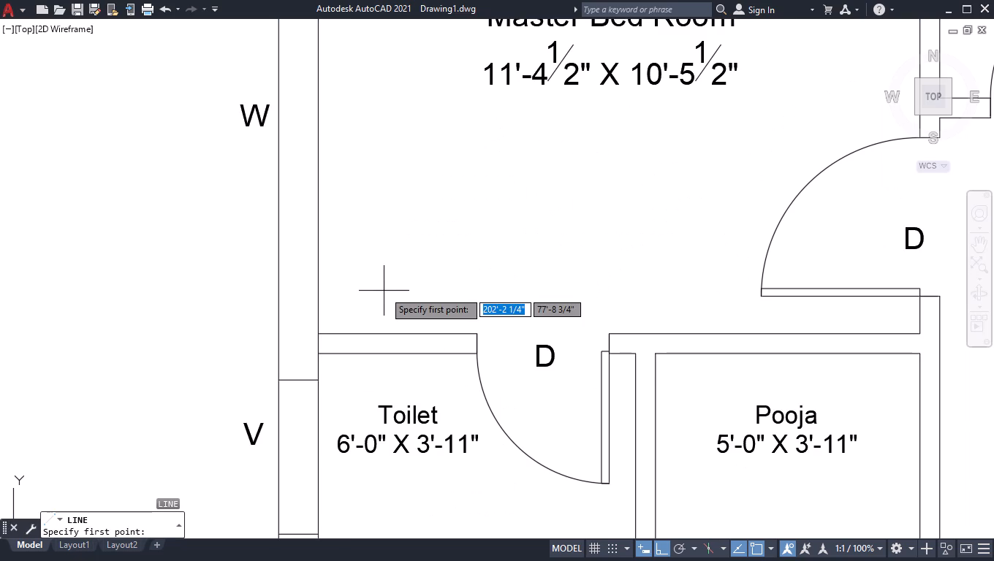
click(322, 333)
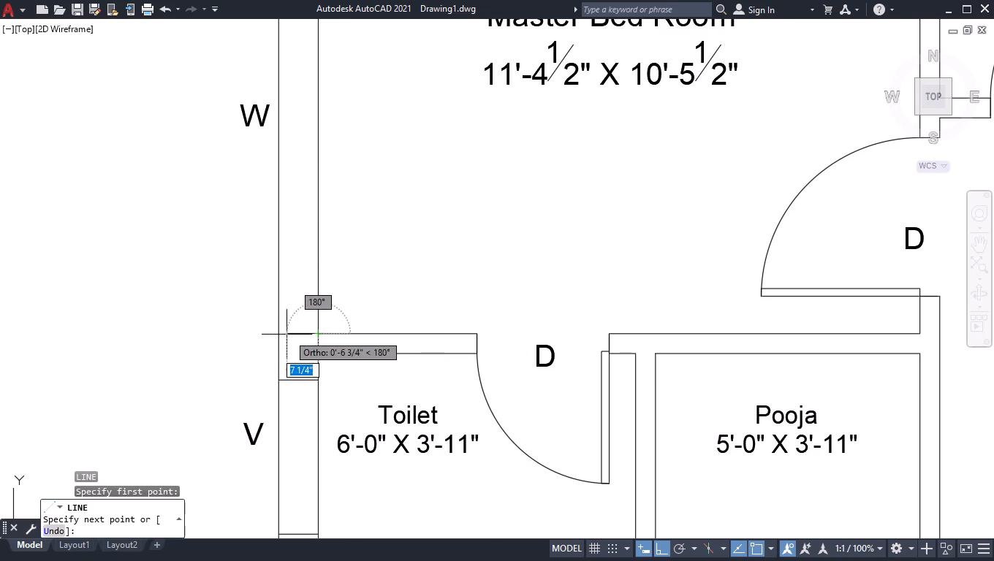
click(281, 335)
key(space)
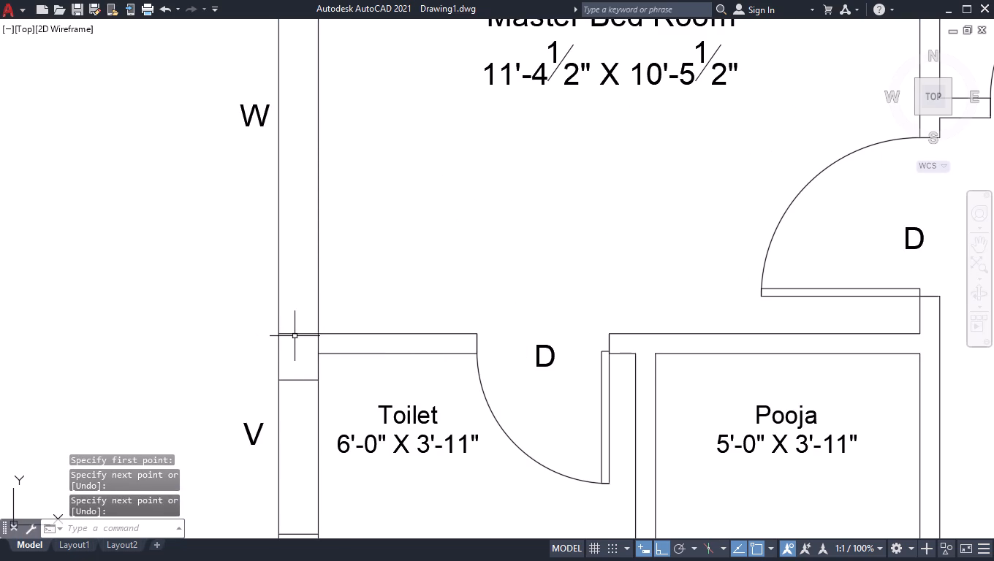
click(295, 334)
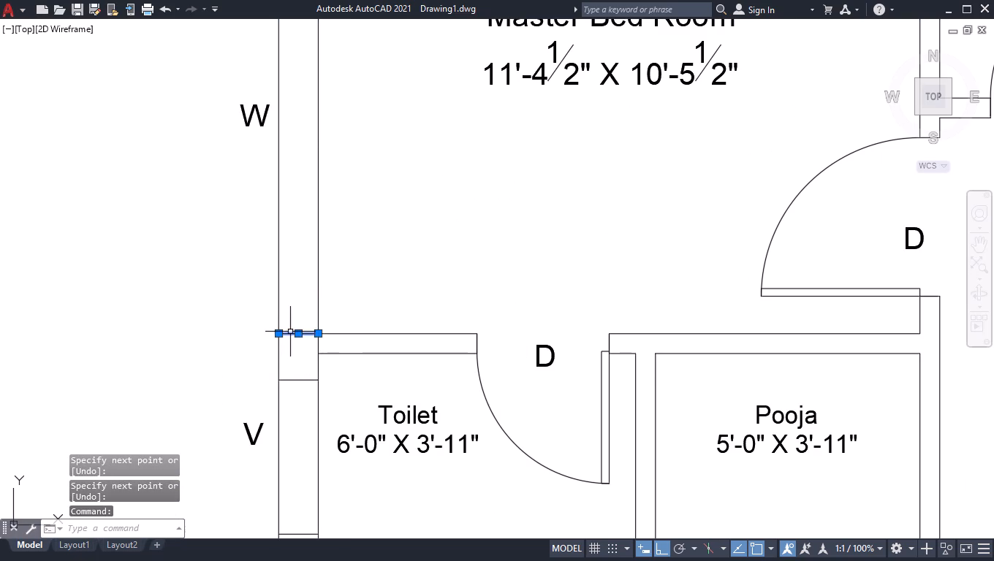
click(295, 334)
key(9)
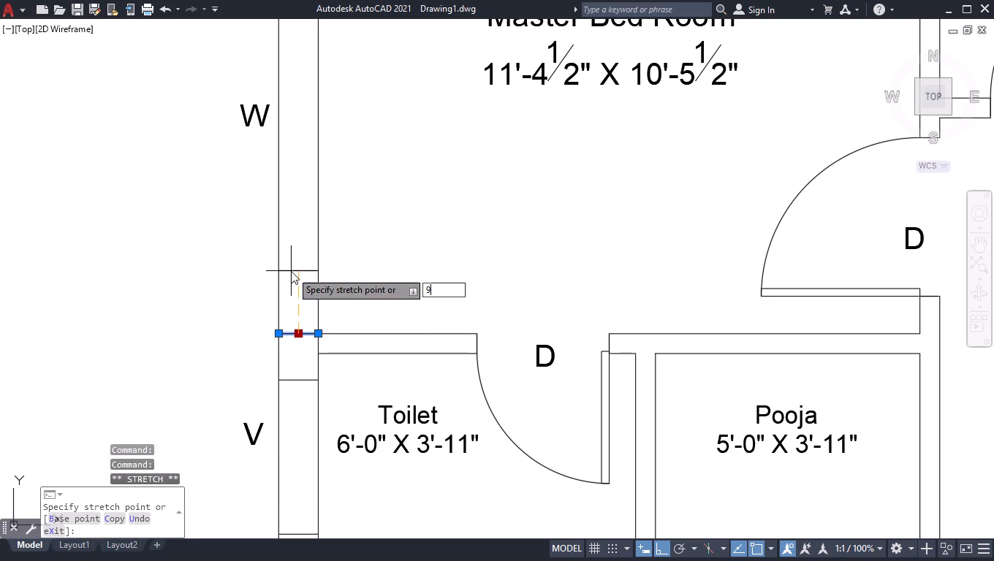
key(Return)
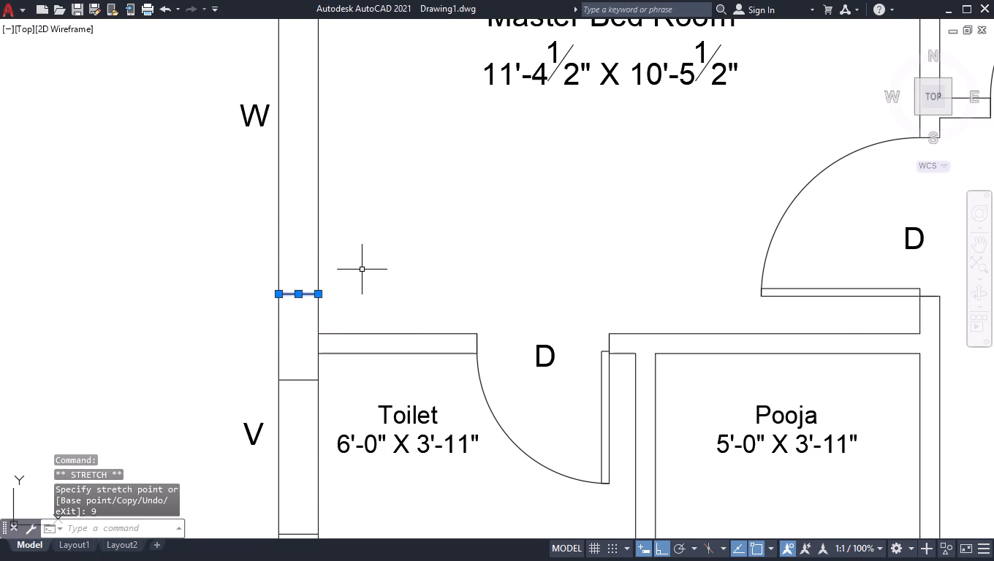
Offset the short line in the Master Bed Room's left outer wall 4' upward to mark the W window opening.
scroll(362, 270, down, 2)
scroll(360, 207, up, 2)
text(OFF)
key(Return)
text(4')
key(Return)
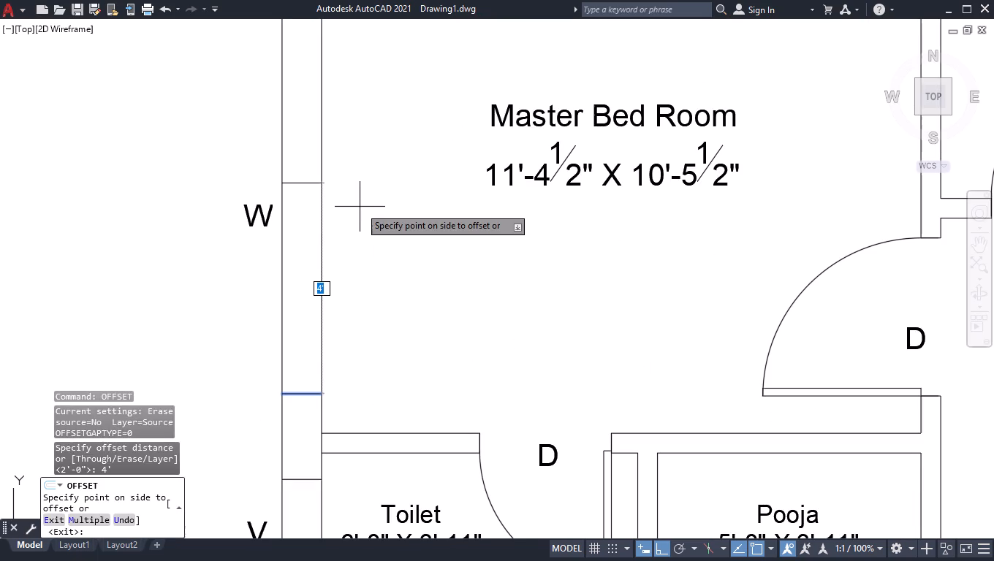
click(360, 207)
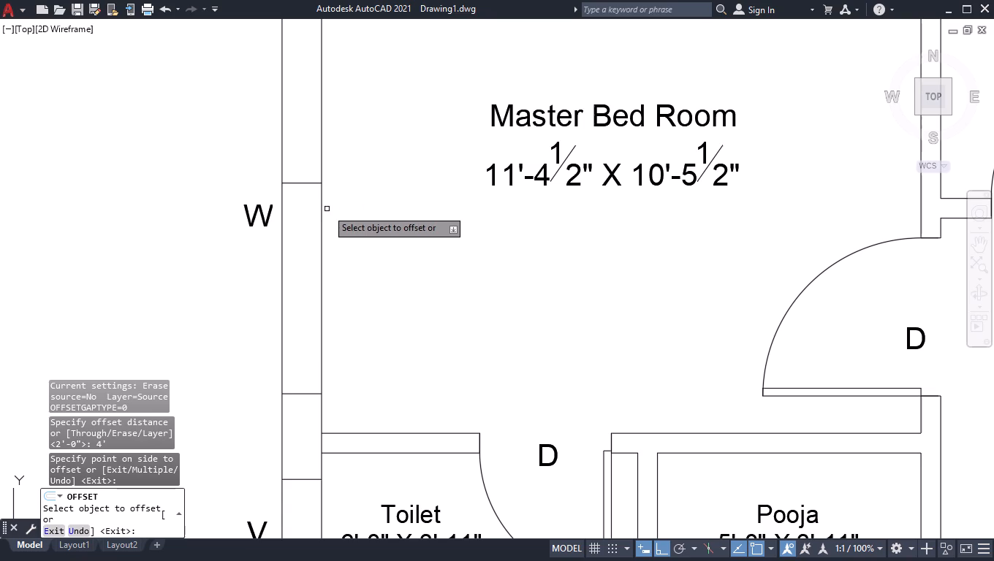
Offset the upper line of the Master Bed Room's left window opening 1' further upward and erase the original upper line.
click(311, 183)
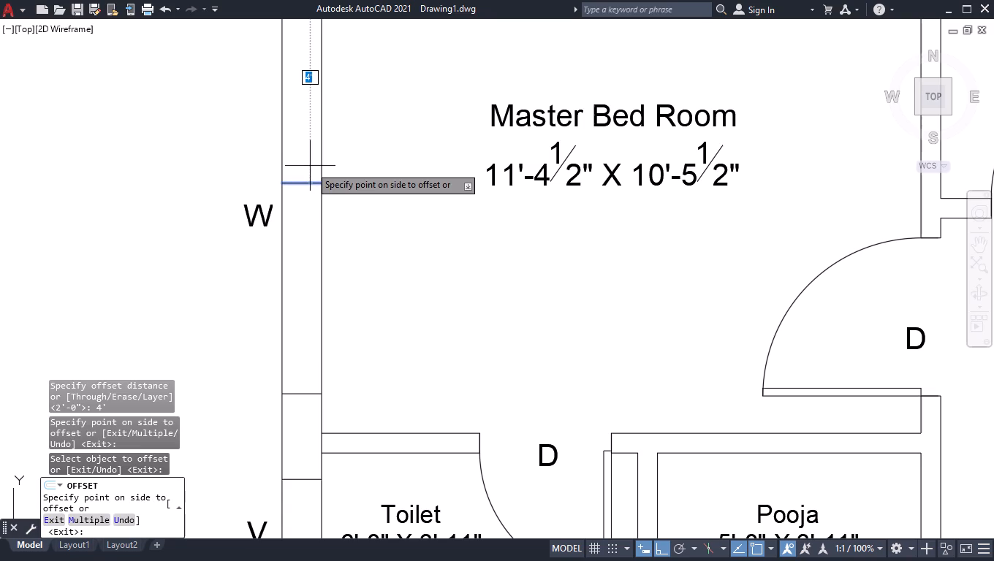
text(1')
key(Return)
key(Return)
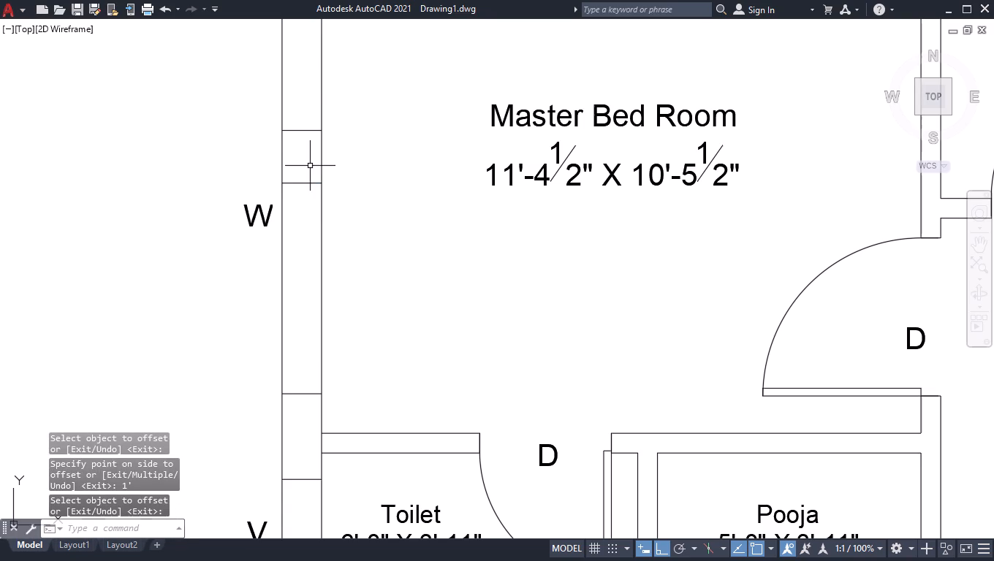
click(299, 183)
key(Delete)
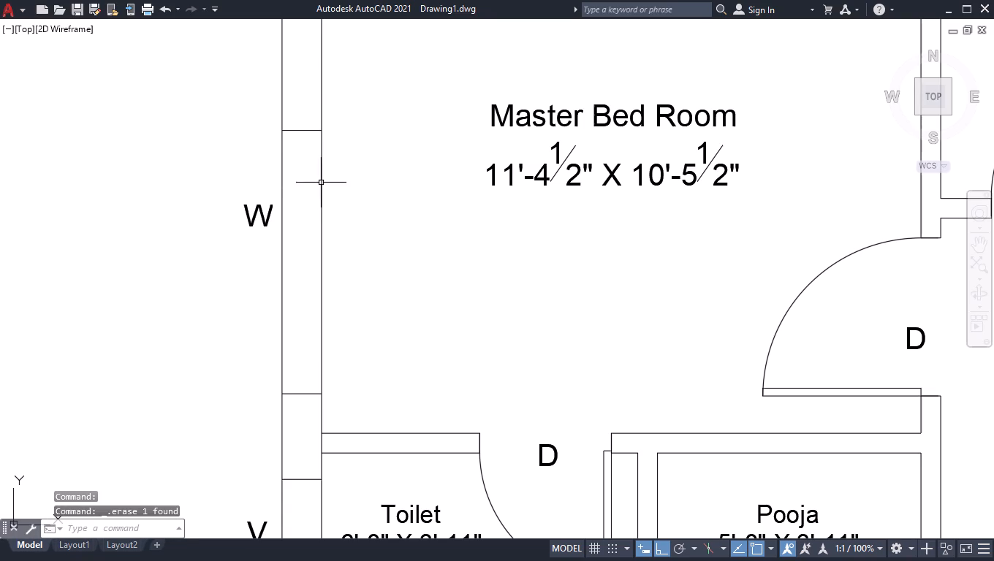
scroll(330, 188, down, 1)
scroll(398, 178, down, 2)
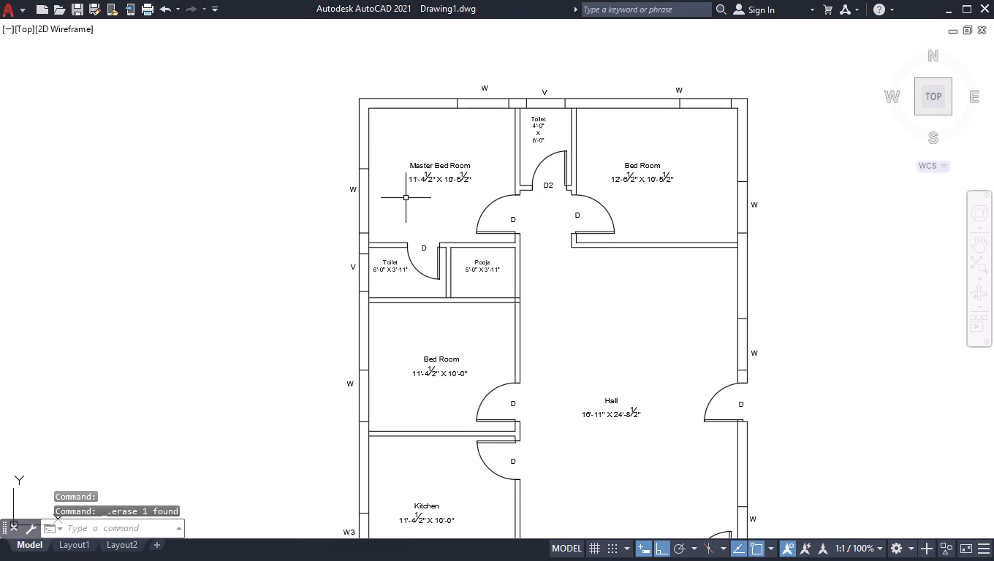
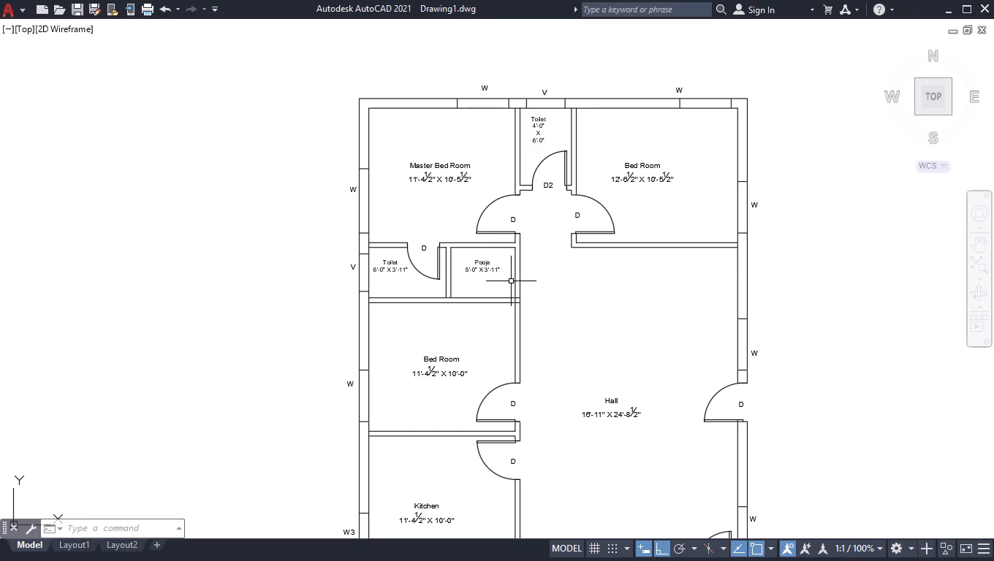
Draw a 4' horizontal centre line through the Master Bed Room's top-wall window opening, between the midpoints of its end lines.
scroll(549, 87, up, 3)
key(l)
key(Return)
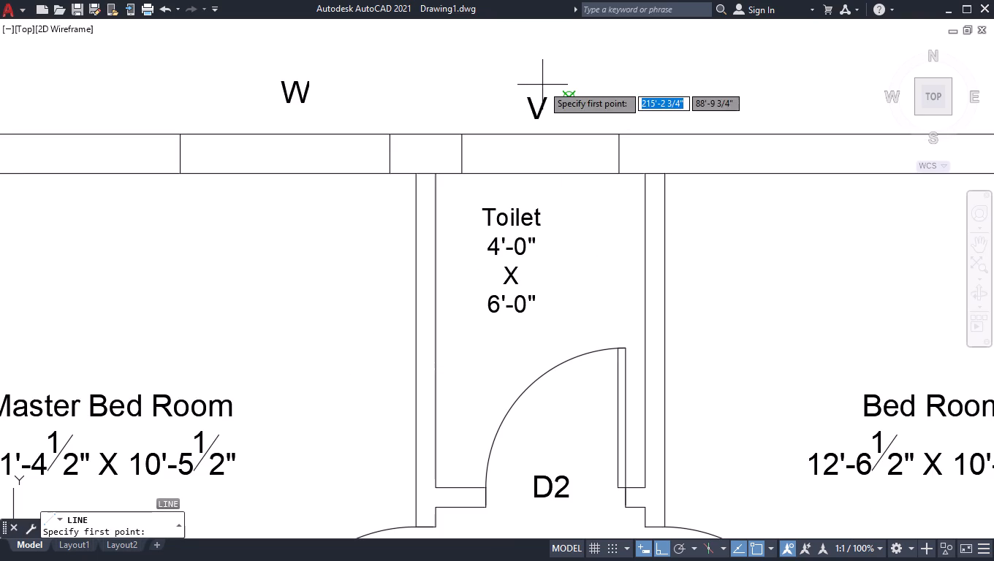
click(180, 153)
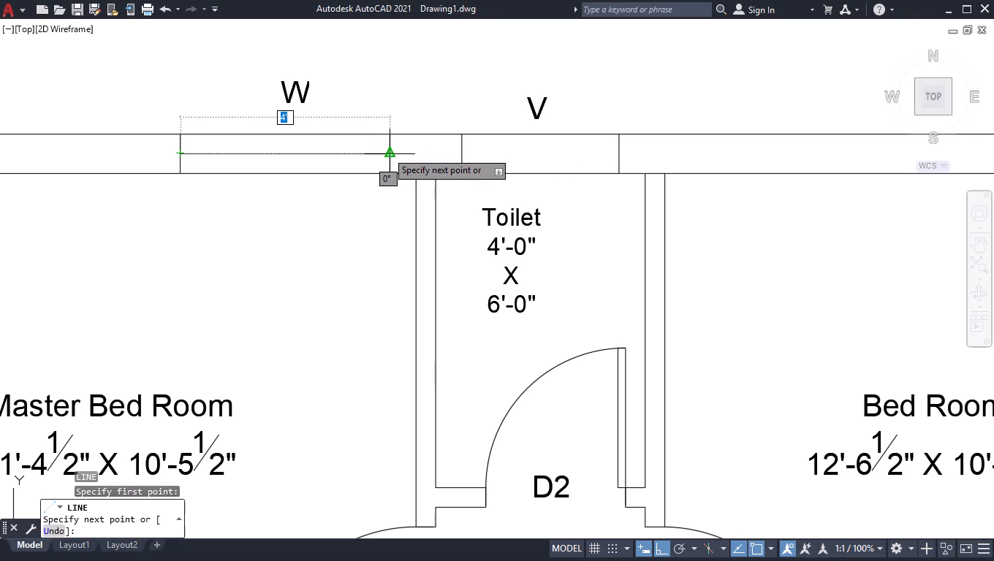
click(387, 151)
key(space)
Draw a 3' centre line across the ventilator opening V above the top toilet, from midpoint to midpoint.
key(space)
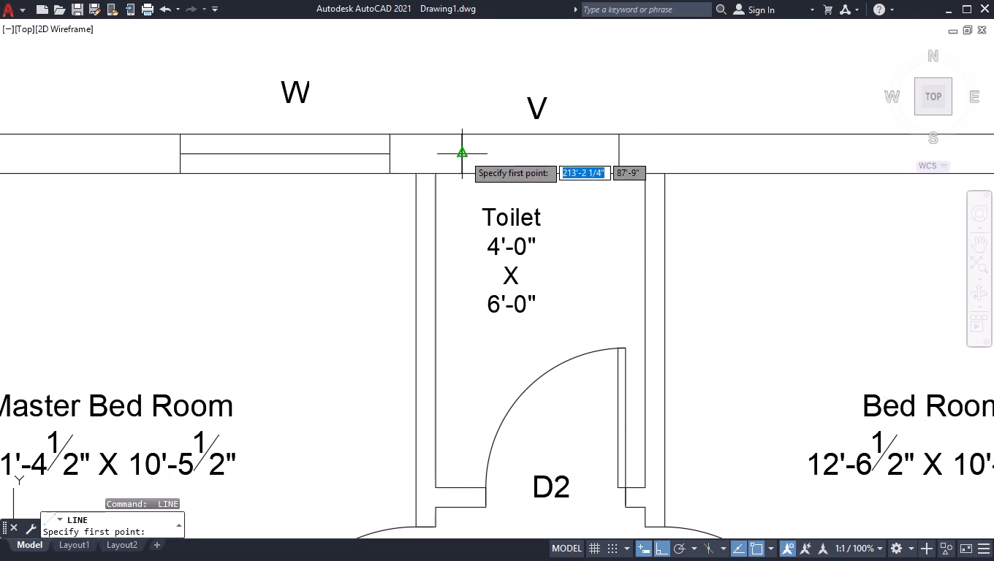
click(463, 153)
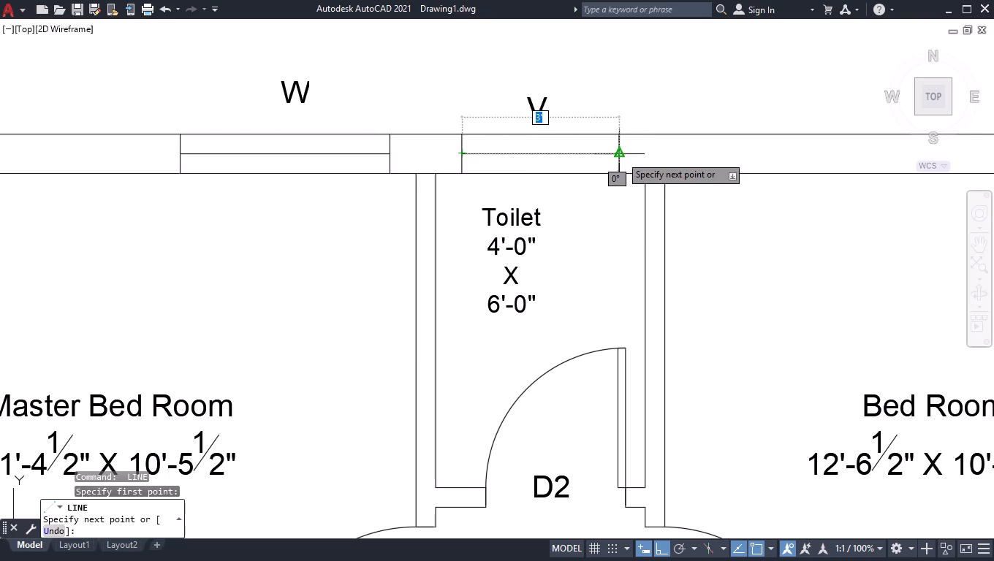
click(621, 156)
key(space)
Draw a horizontal centre line through the window opening in the top wall of the 12'-6 1/2" bedroom.
scroll(626, 161, down, 4)
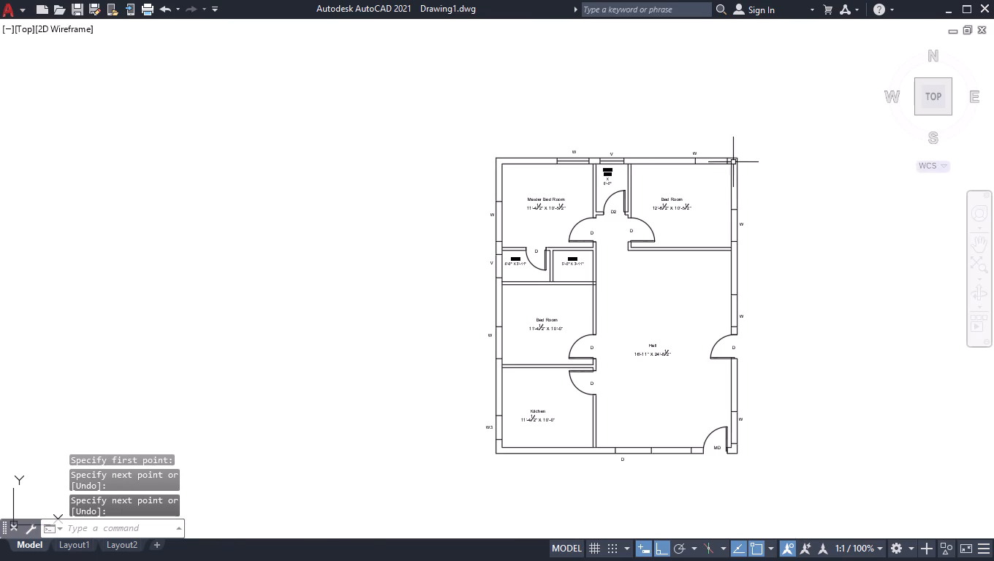
scroll(733, 162, up, 4)
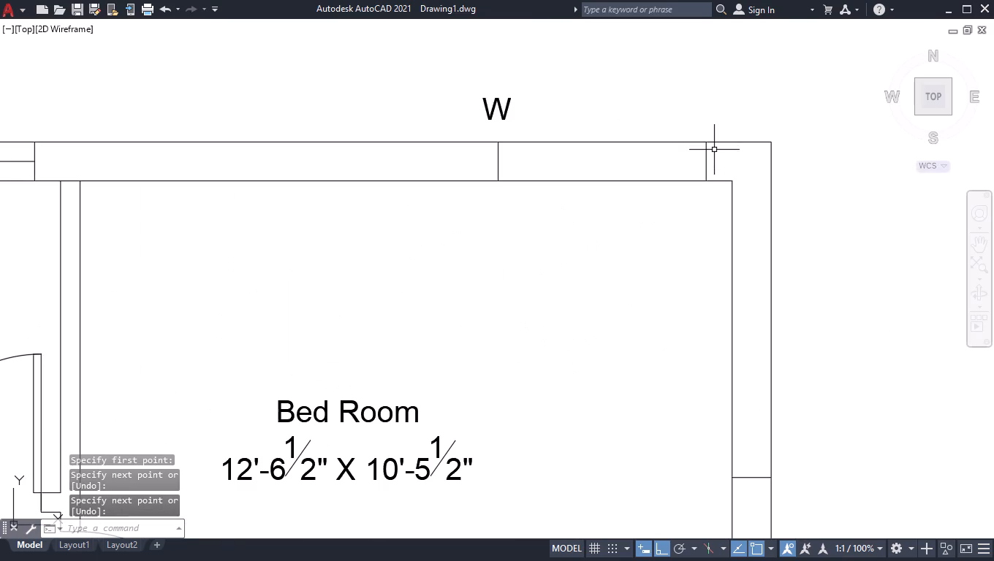
scroll(714, 148, up, 1)
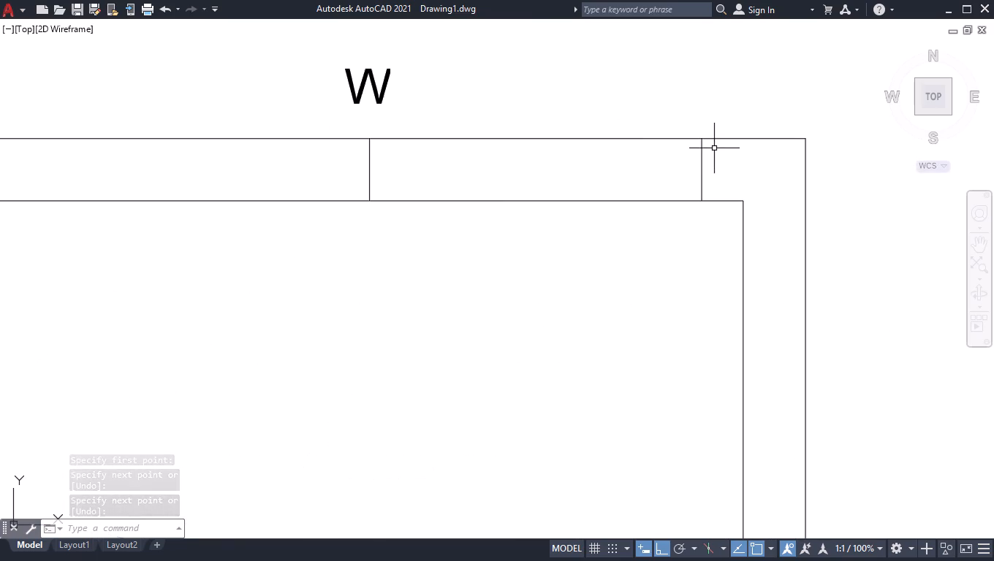
key(space)
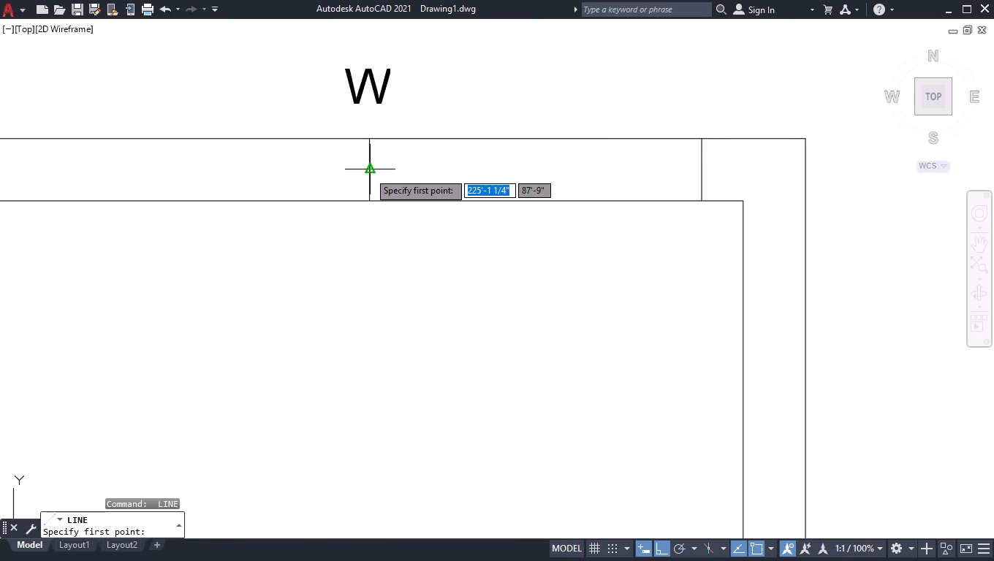
click(368, 172)
click(703, 169)
key(space)
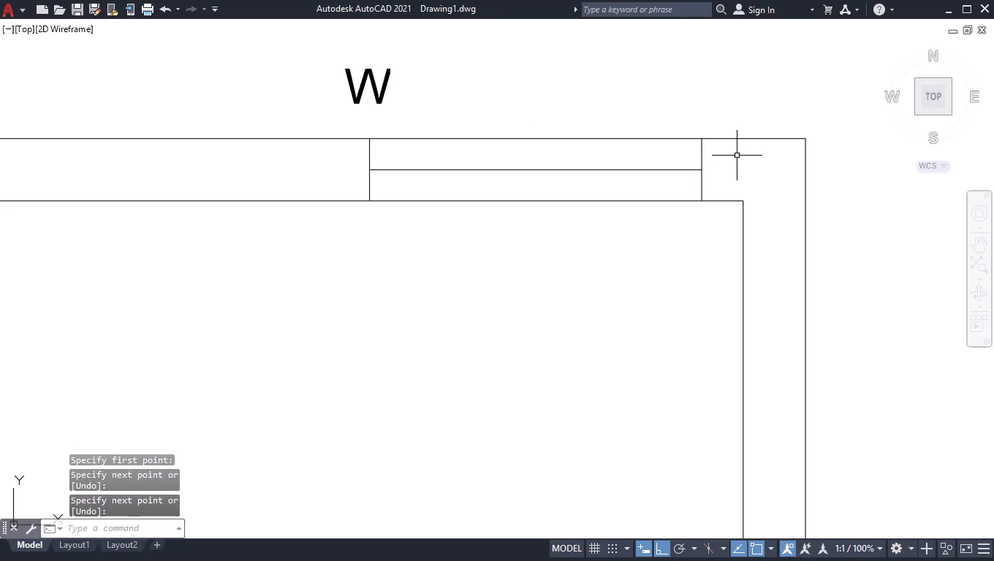
Draw a vertical centre line through the same bedroom's east-wall window opening, between its end-line midpoints.
scroll(737, 154, down, 2)
scroll(747, 491, up, 2)
key(space)
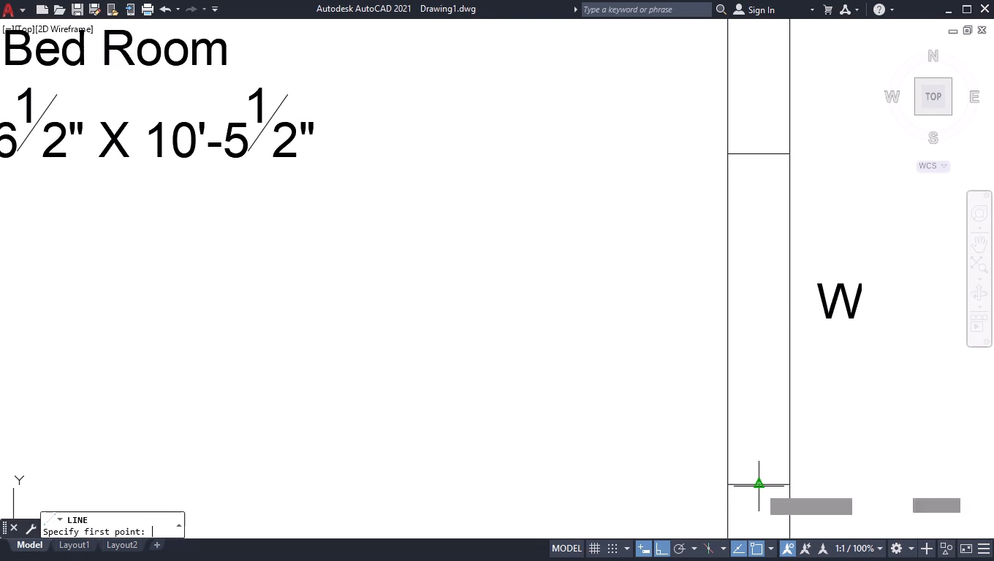
click(761, 486)
click(759, 154)
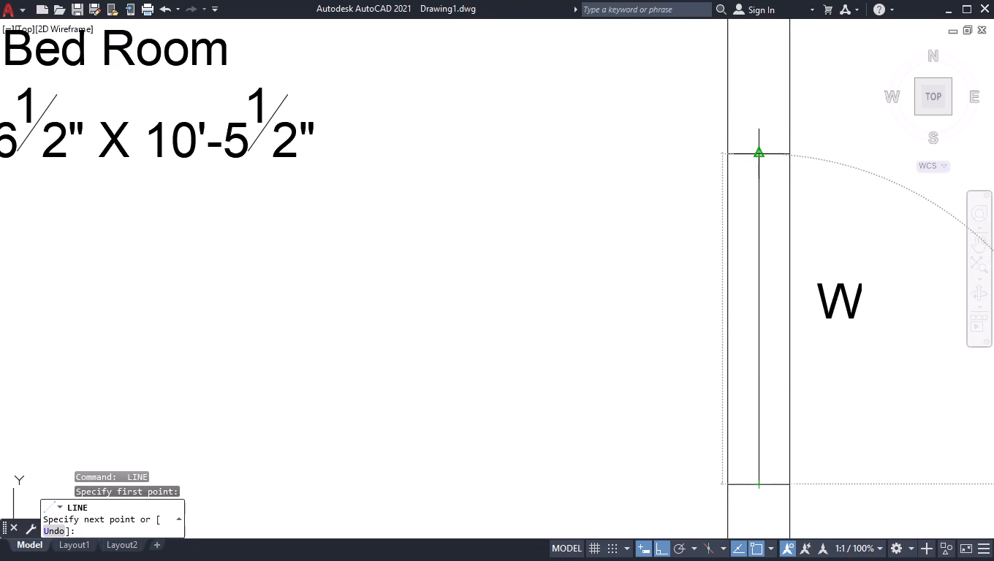
key(space)
Draw a vertical centre line in the Hall's east window above door D and extend it to the opening's lower end line.
scroll(759, 155, down, 4)
scroll(772, 335, up, 3)
key(space)
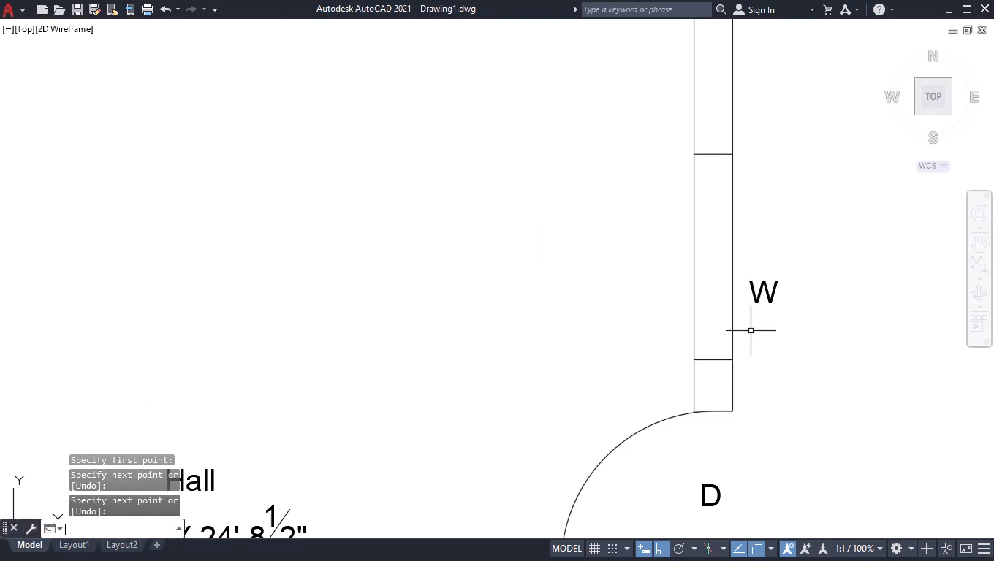
click(714, 351)
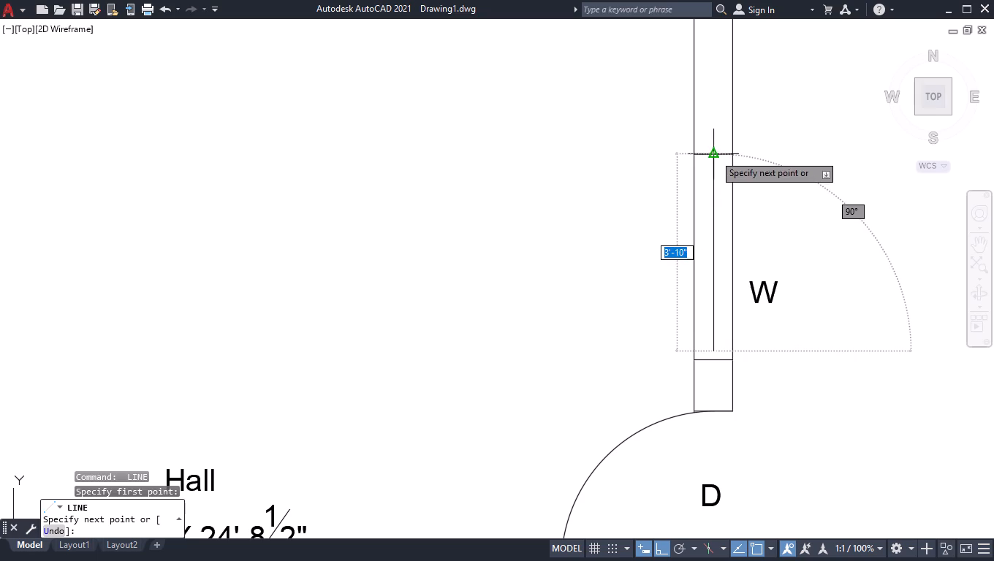
click(714, 154)
key(space)
text(EX)
key(Return)
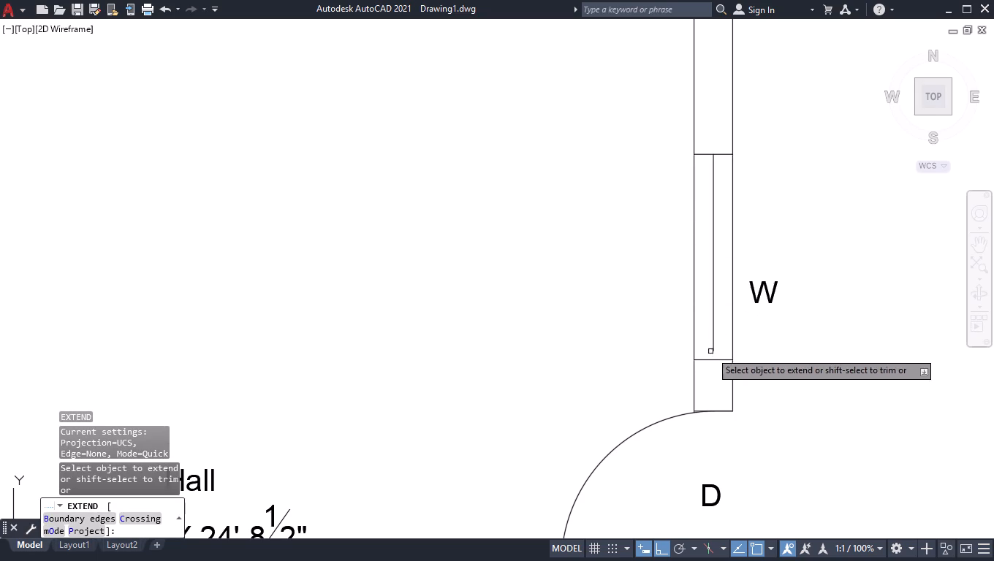
click(716, 341)
key(Return)
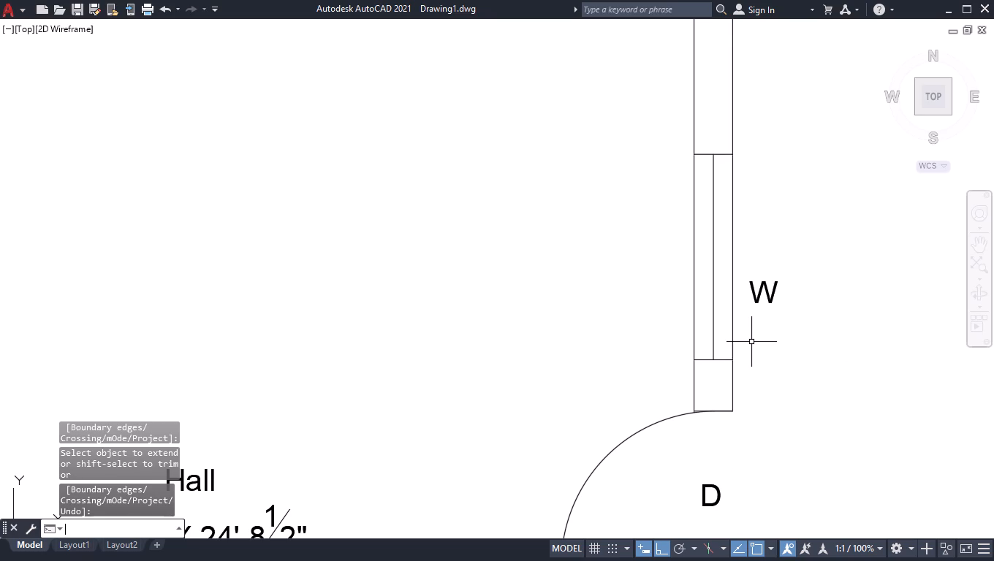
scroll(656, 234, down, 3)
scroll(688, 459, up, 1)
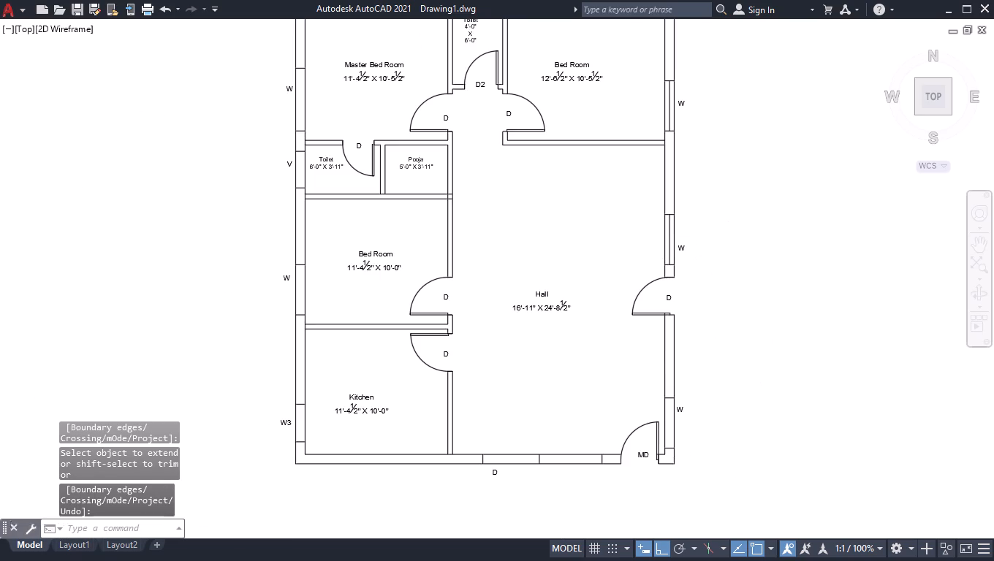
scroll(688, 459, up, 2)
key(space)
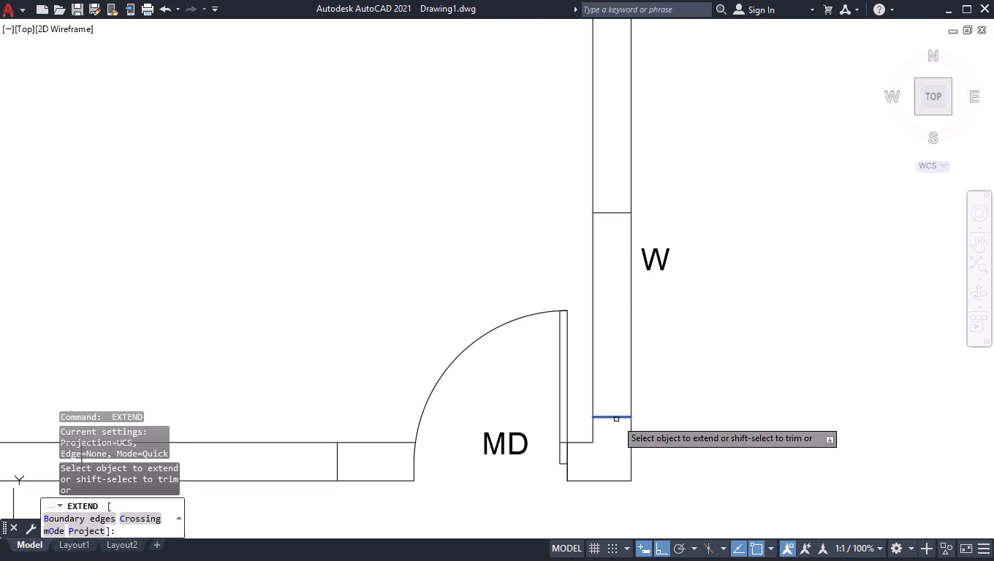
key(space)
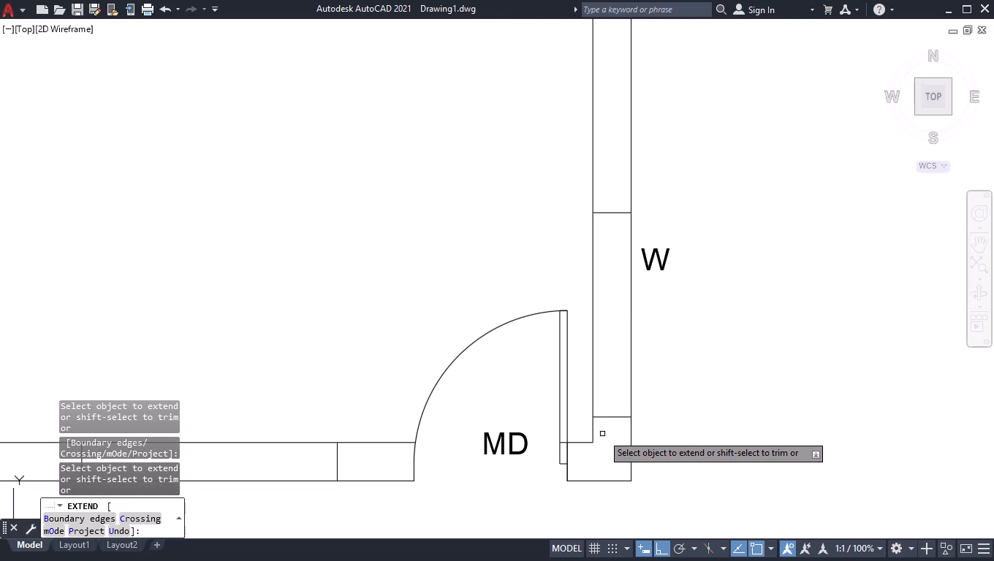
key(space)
Draw a vertical centre line through the Hall's east-wall window opening beside the main door MD, between its end-line midpoints.
key(l)
key(Return)
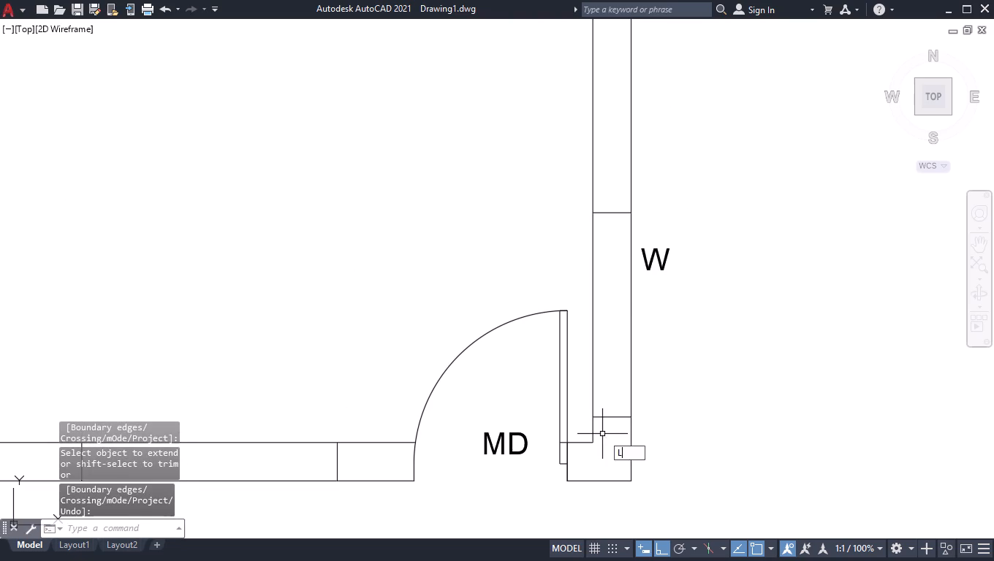
click(616, 418)
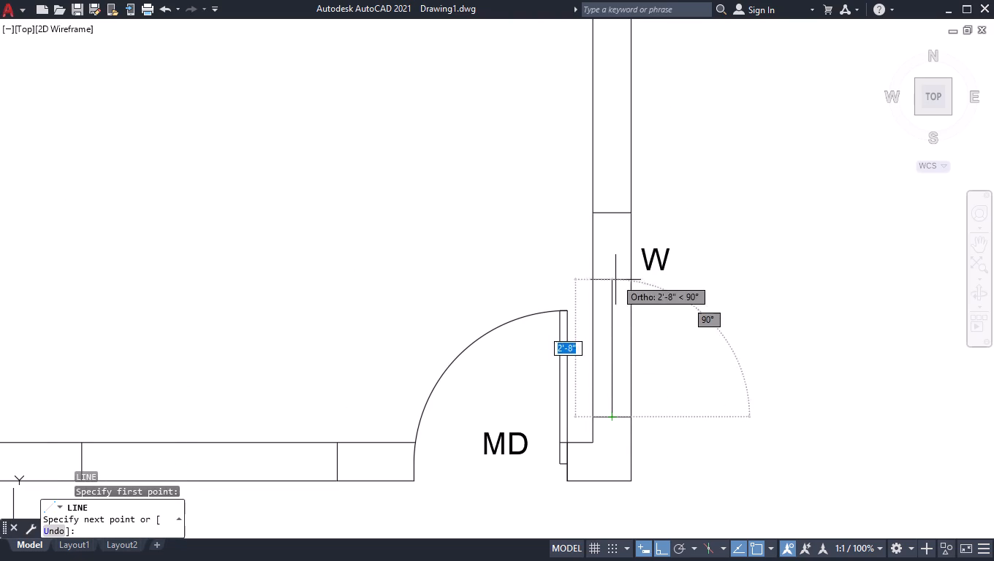
click(611, 212)
key(space)
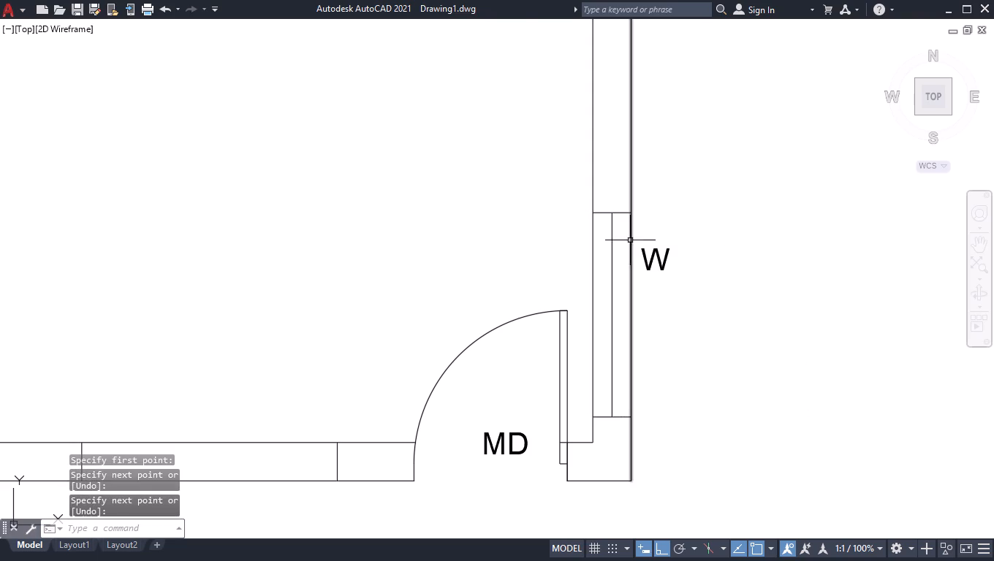
Draw a 1'-6" horizontal centre line in the short bottom-wall opening adjoining the main door MD.
scroll(648, 260, down, 2)
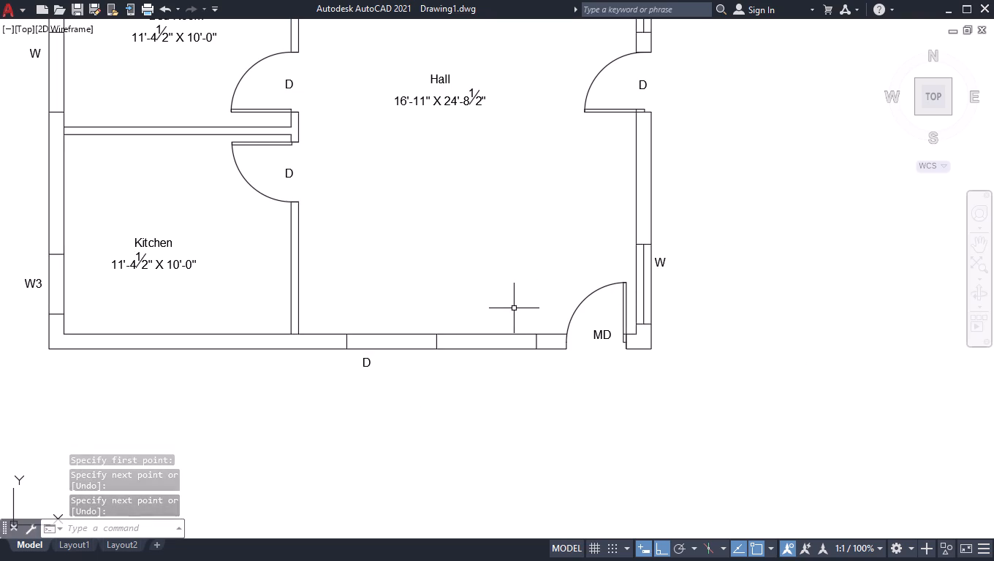
scroll(534, 325, up, 1)
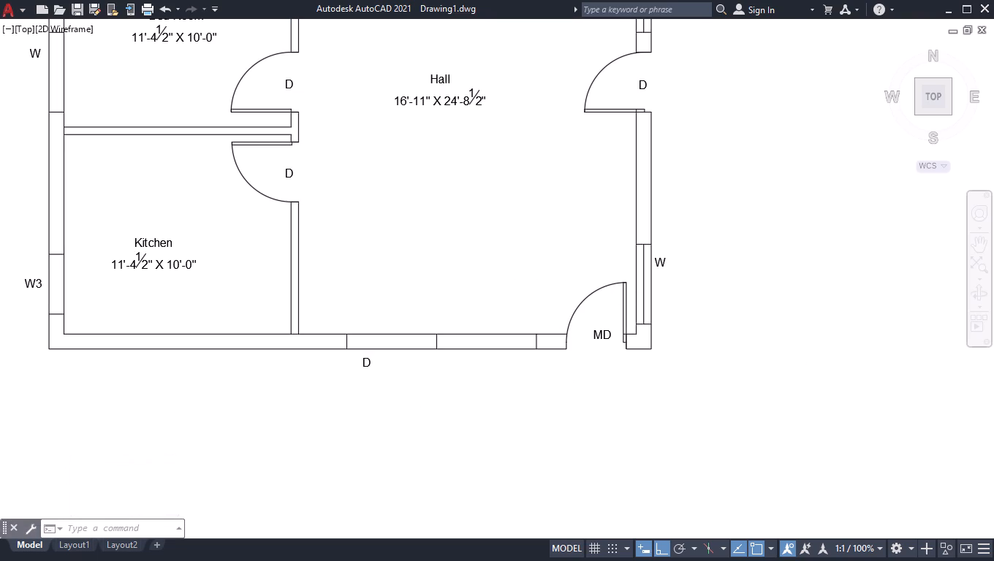
scroll(534, 325, up, 1)
key(space)
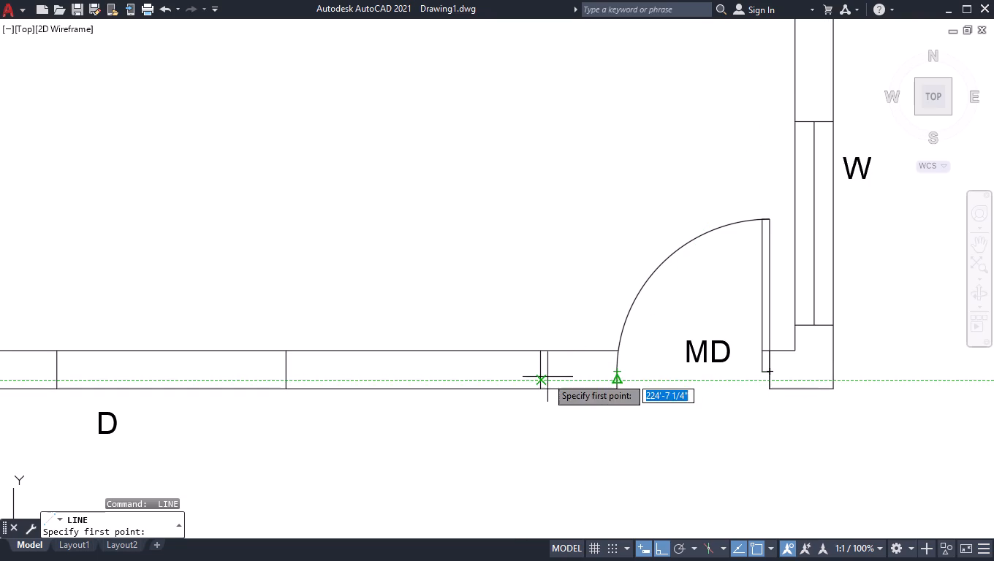
click(545, 370)
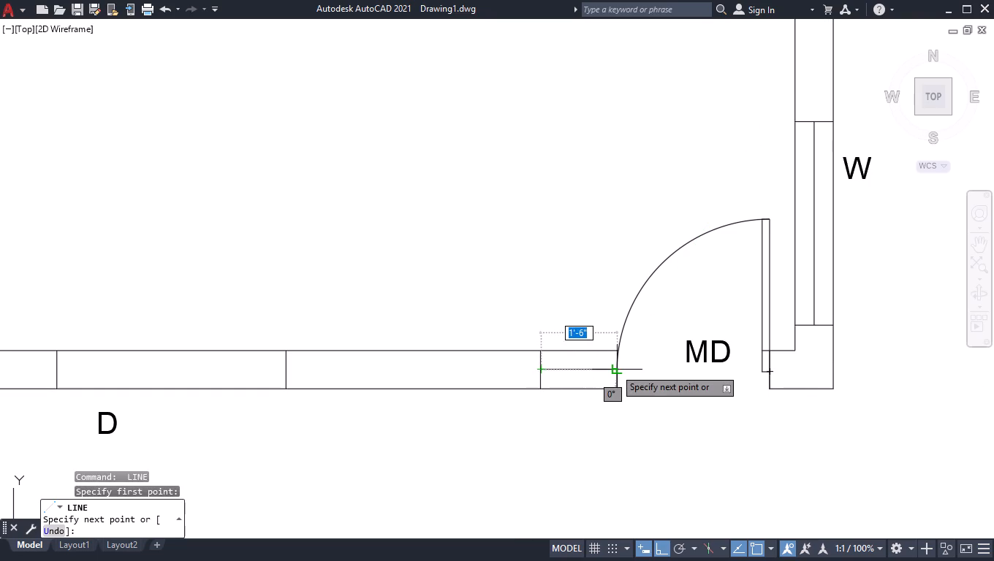
click(615, 369)
key(space)
Draw a horizontal centre line through the Hall's bottom-wall opening labelled D, between its end-line midpoints.
scroll(619, 381, down, 1)
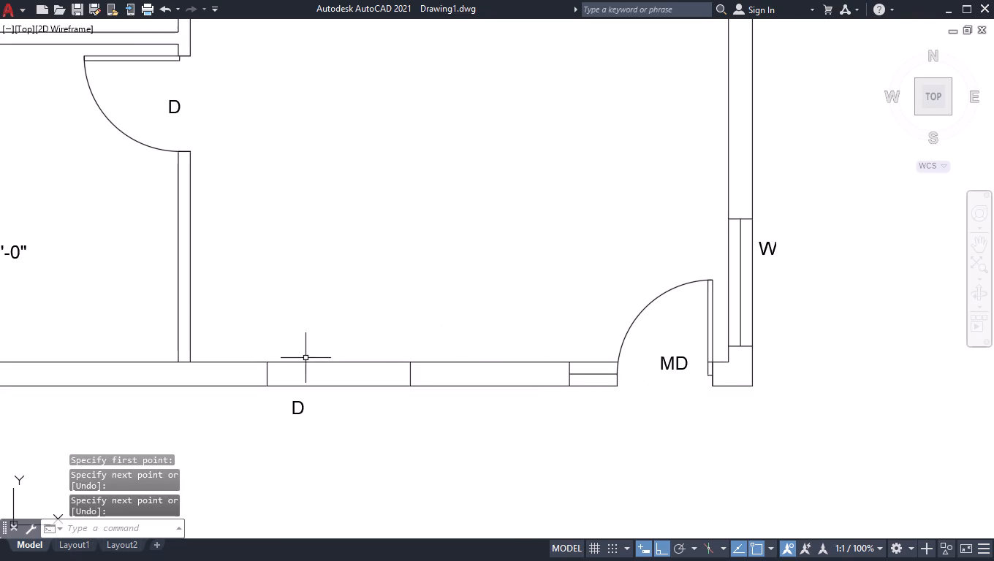
key(space)
click(270, 376)
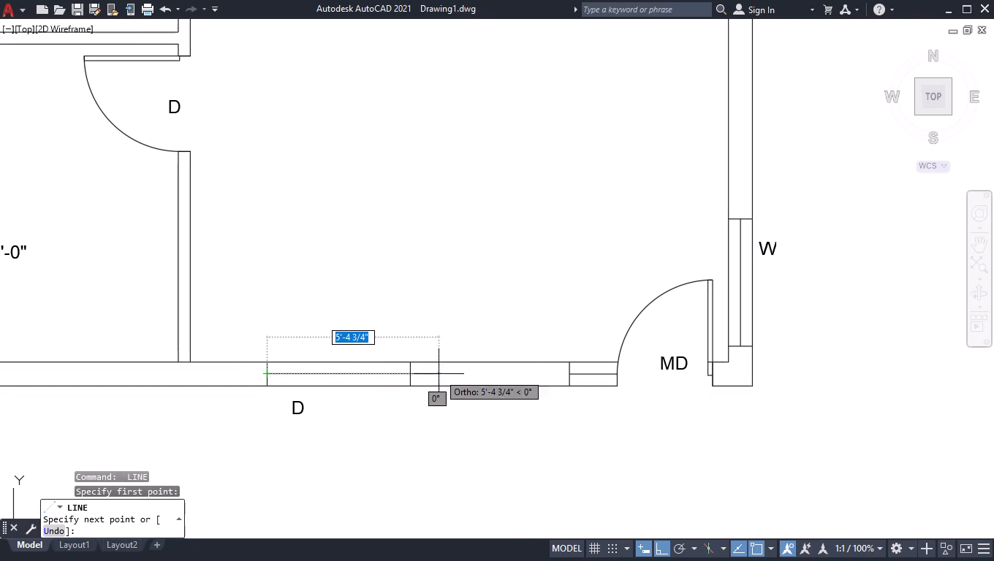
click(409, 372)
key(space)
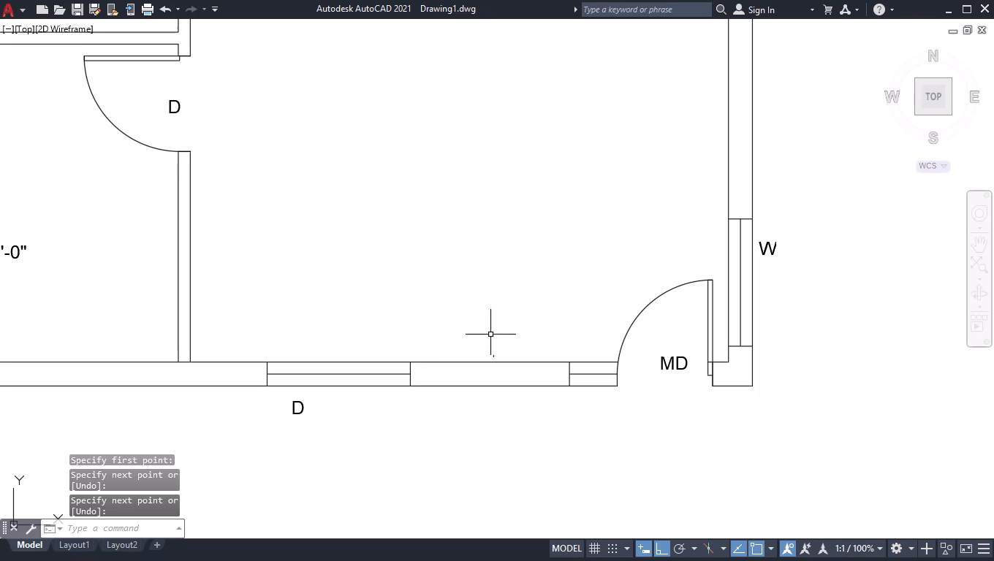
Draw a vertical centre line through the Kitchen's west-wall window opening W3, between its end-line midpoints.
scroll(496, 331, down, 2)
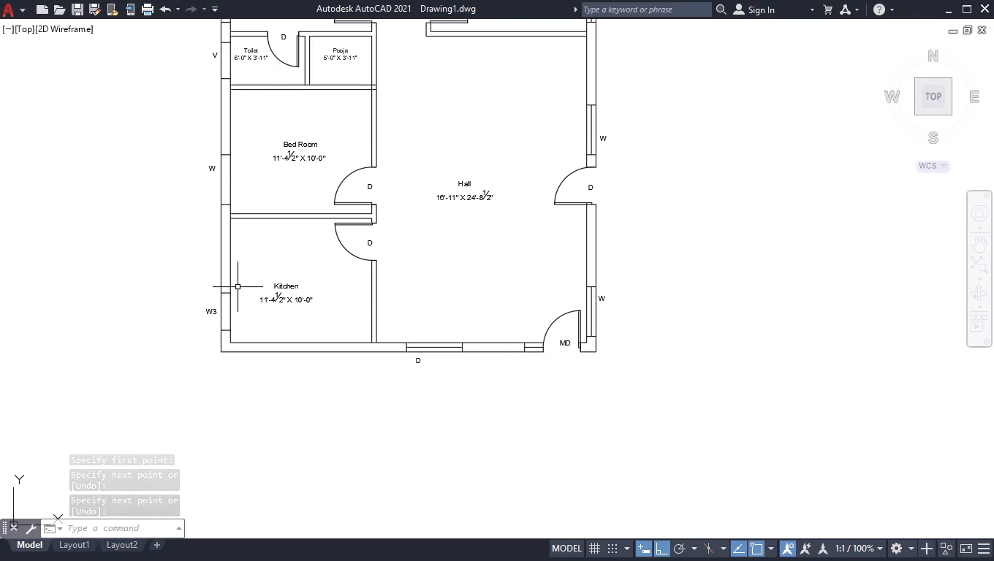
scroll(227, 296, up, 3)
key(space)
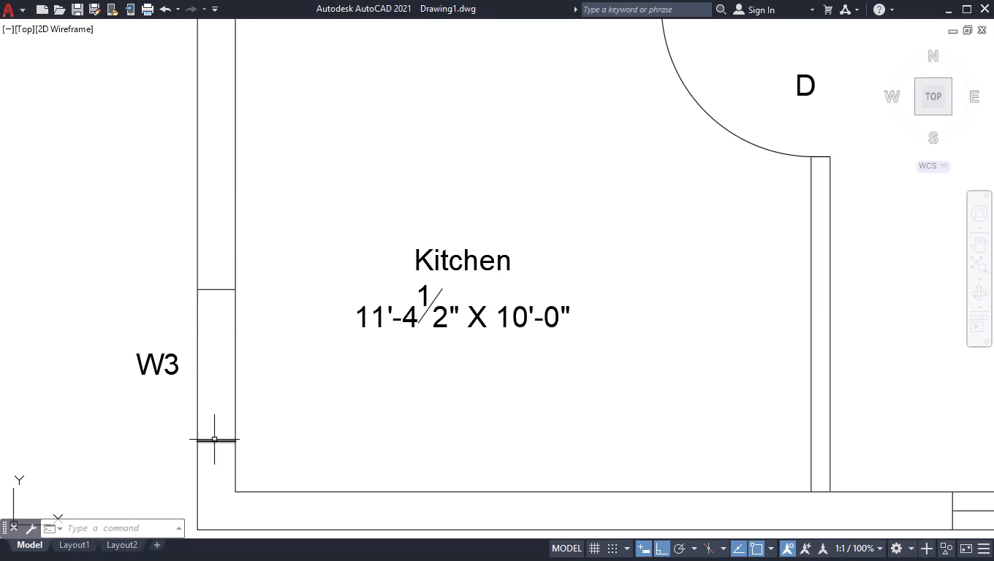
click(215, 440)
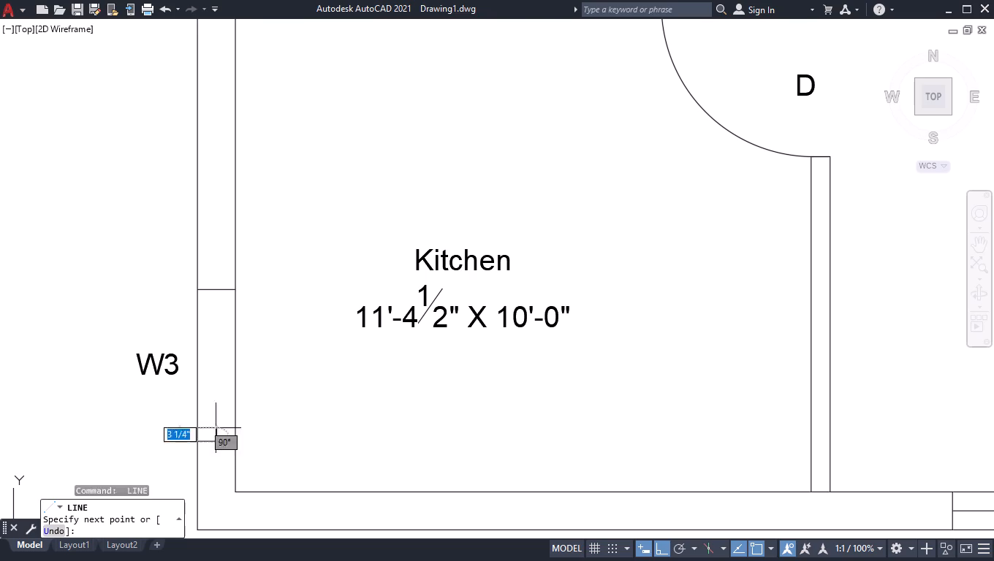
click(220, 292)
key(space)
Draw a vertical centre line through the middle Bed Room's west-wall window opening W, between its end-line midpoints.
scroll(288, 356, down, 2)
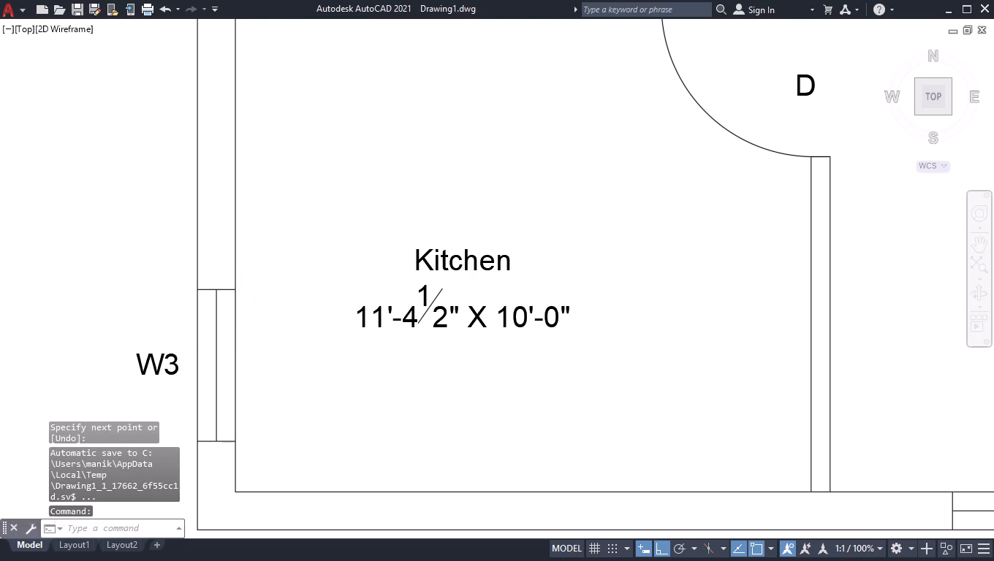
scroll(273, 102, up, 2)
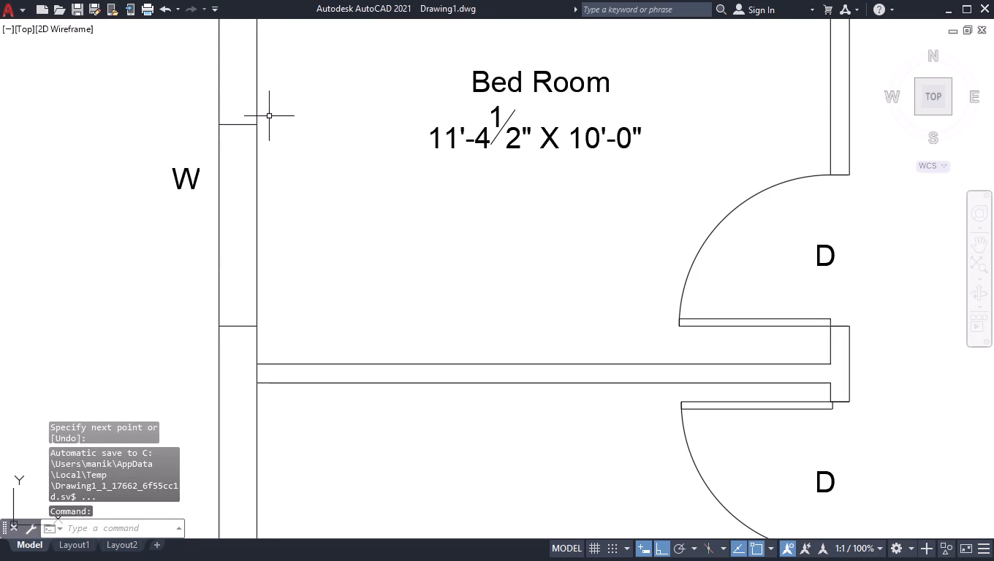
key(space)
click(238, 124)
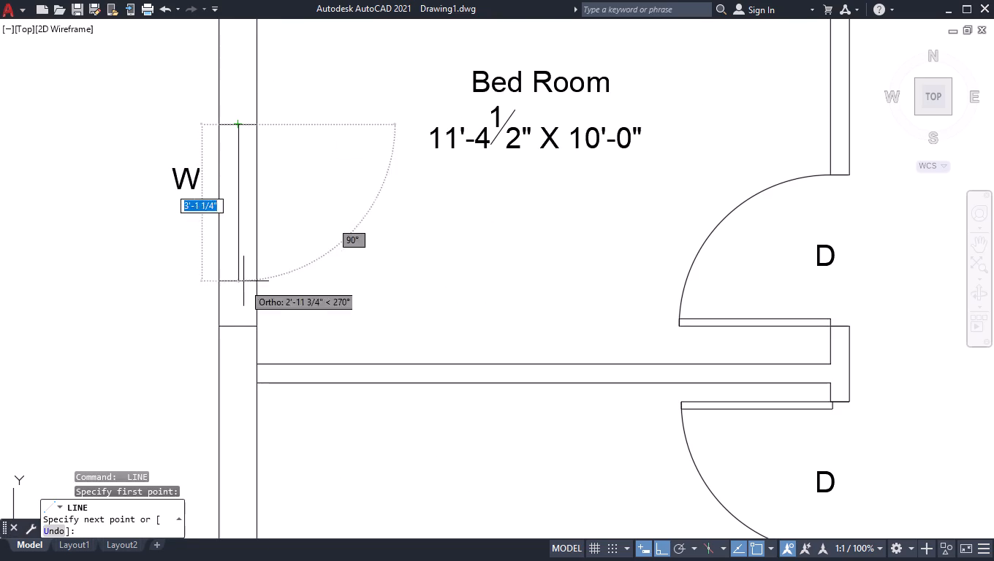
click(239, 326)
key(space)
Draw a vertical centre line through the 6'-0" X 3'-11" Toilet's west-wall ventilator opening V, between its end-line midpoints.
scroll(285, 318, down, 1)
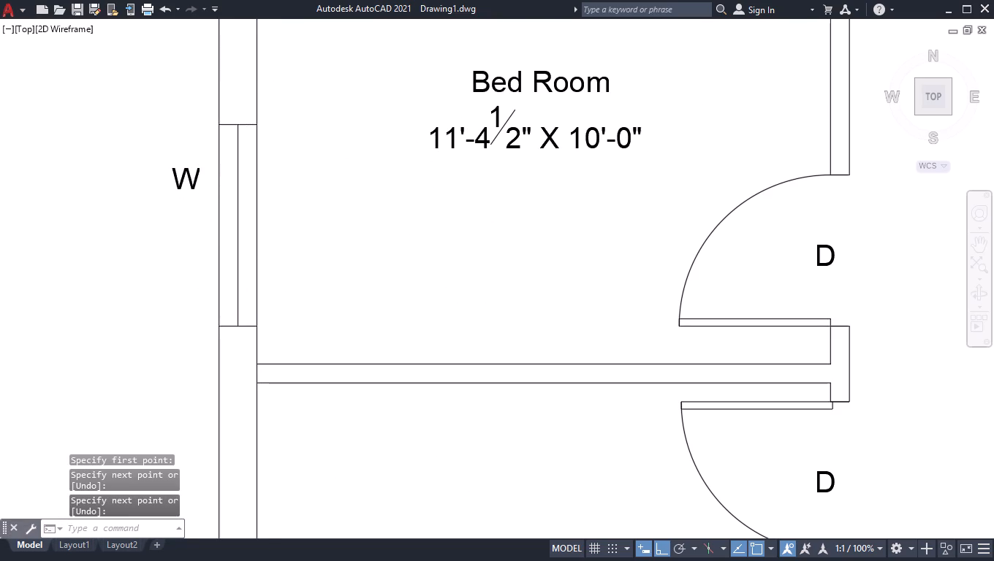
scroll(285, 320, down, 2)
scroll(287, 56, up, 1)
scroll(254, 153, up, 2)
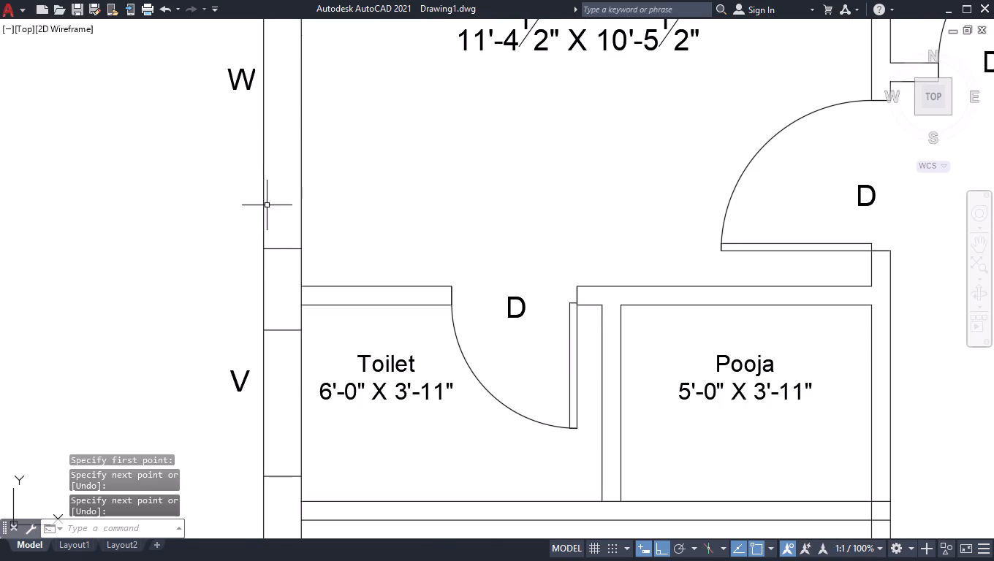
key(space)
click(285, 333)
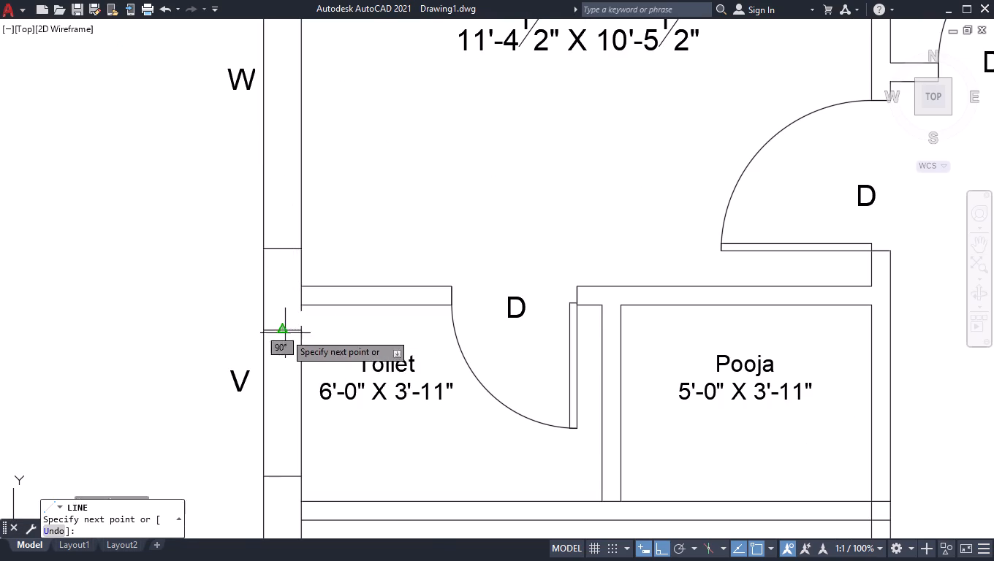
click(281, 474)
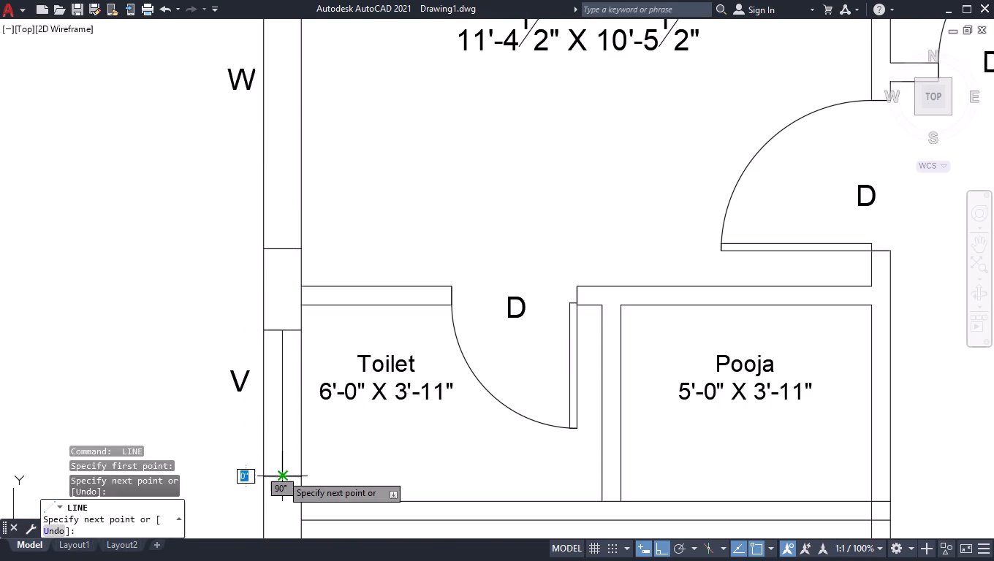
key(space)
Draw a vertical centre line through the Master Bed Room's west-wall window opening W, between its end-line midpoints.
scroll(259, 239, down, 3)
scroll(278, 134, up, 2)
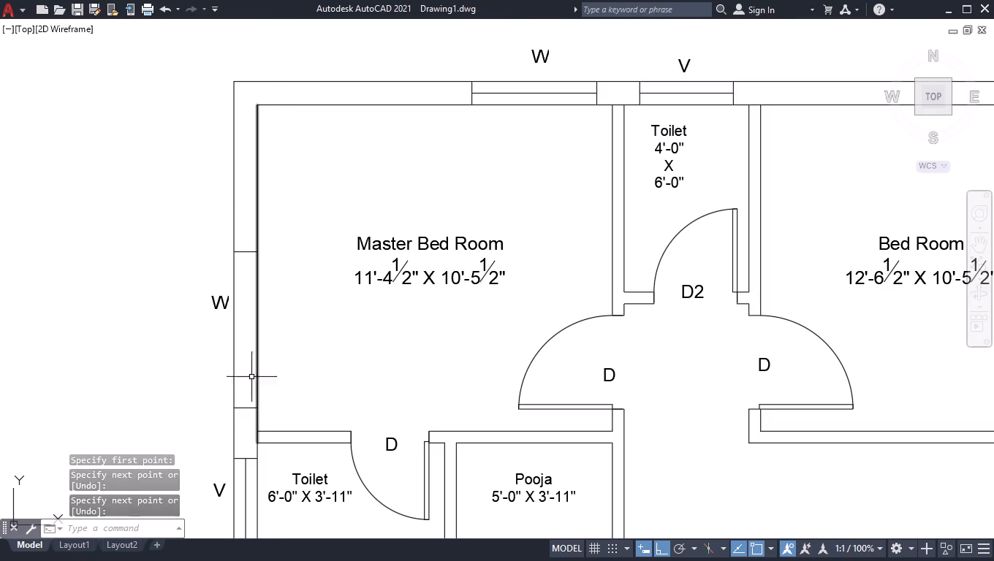
key(space)
click(244, 409)
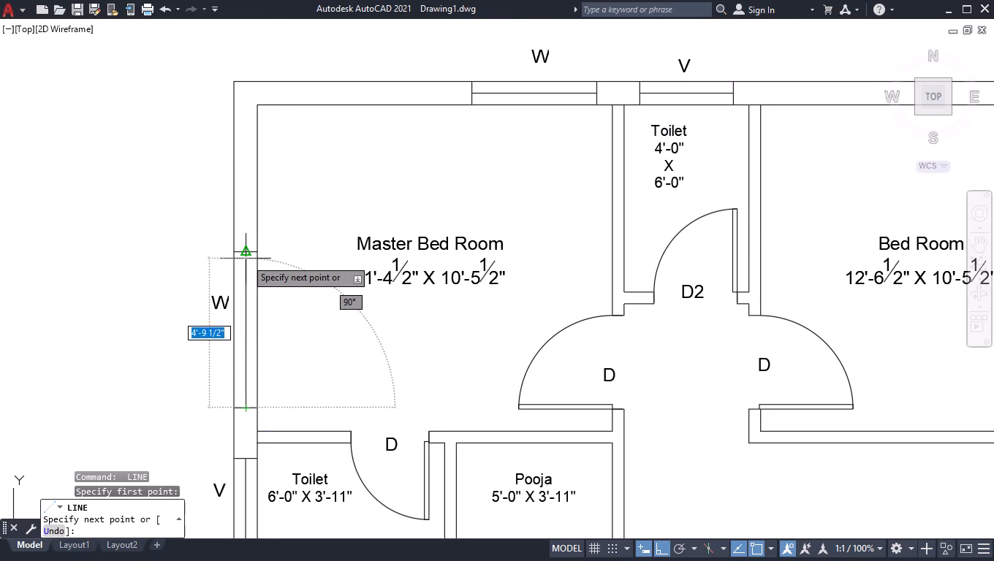
click(246, 255)
key(space)
Measure the length and thickness of the Hall's bottom-wall opening labelled D.
scroll(268, 254, down, 2)
scroll(343, 231, down, 2)
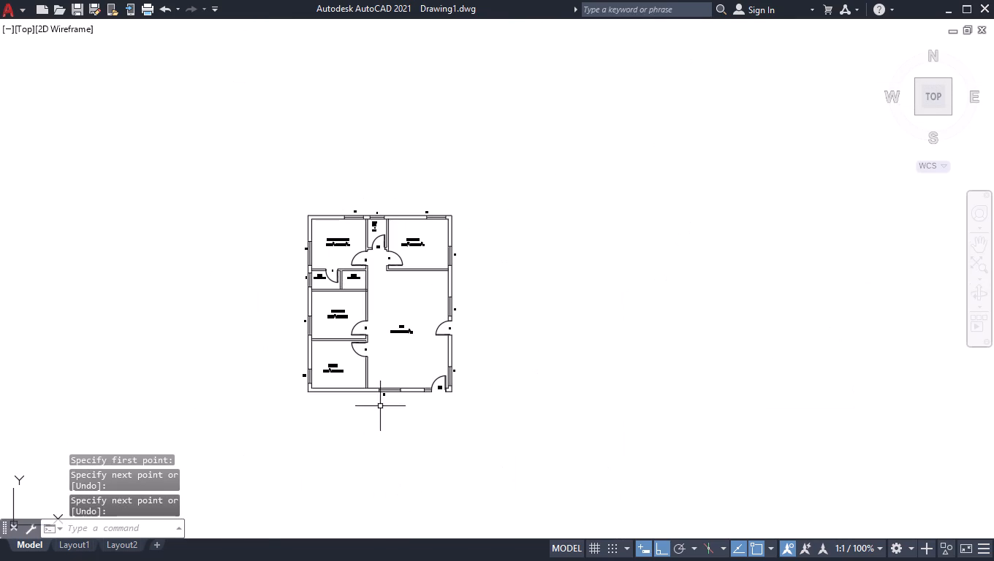
scroll(380, 406, up, 3)
scroll(414, 346, up, 2)
text(MEAS)
key(Return)
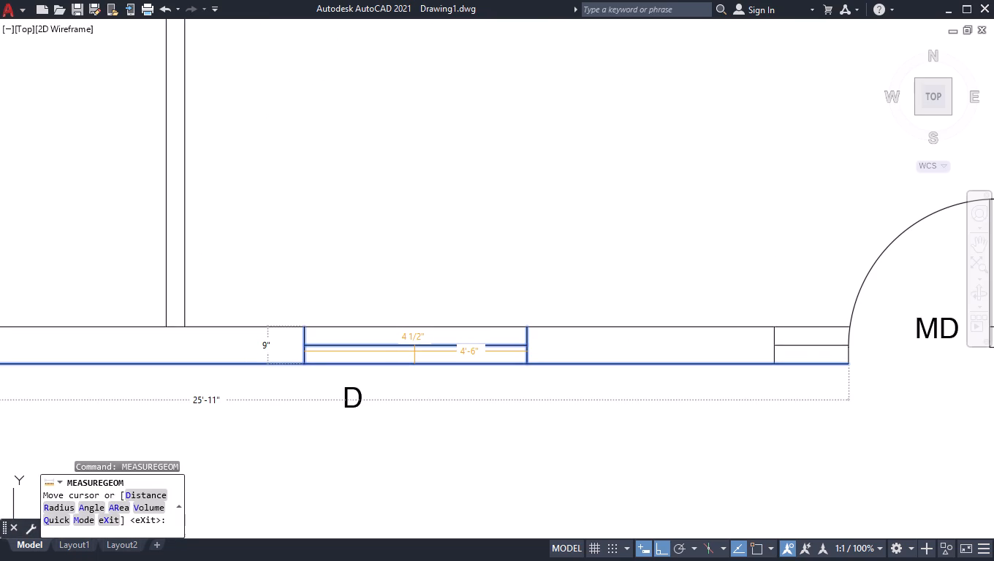
key(Return)
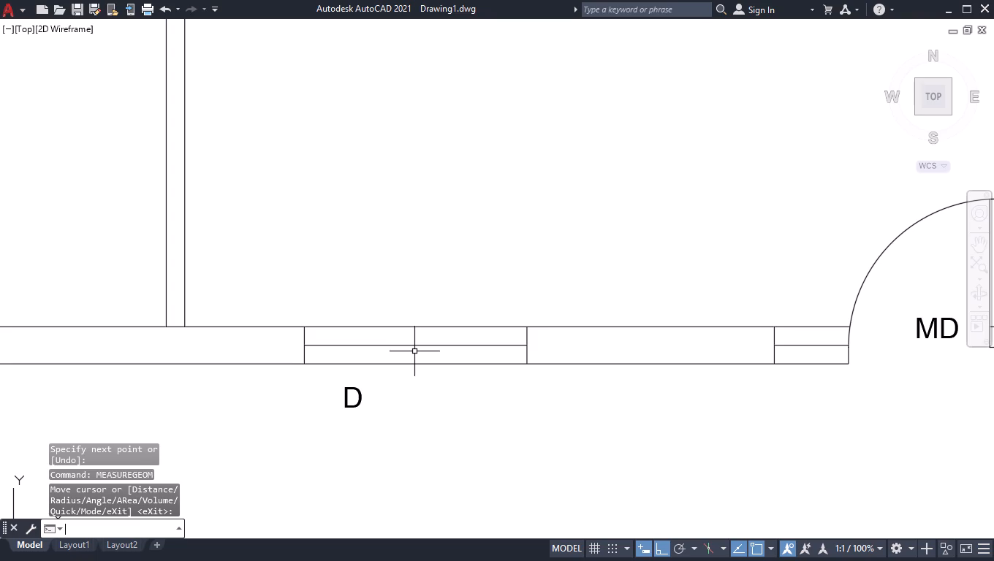
Turn off clean screen mode to restore the full interface around the floor plan.
scroll(428, 333, down, 5)
scroll(468, 243, up, 1)
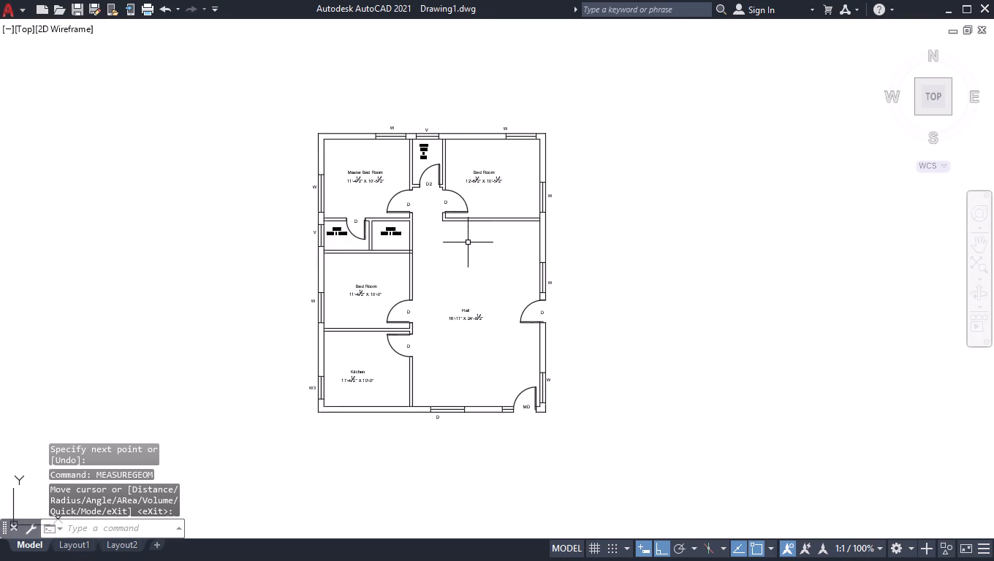
scroll(468, 243, up, 1)
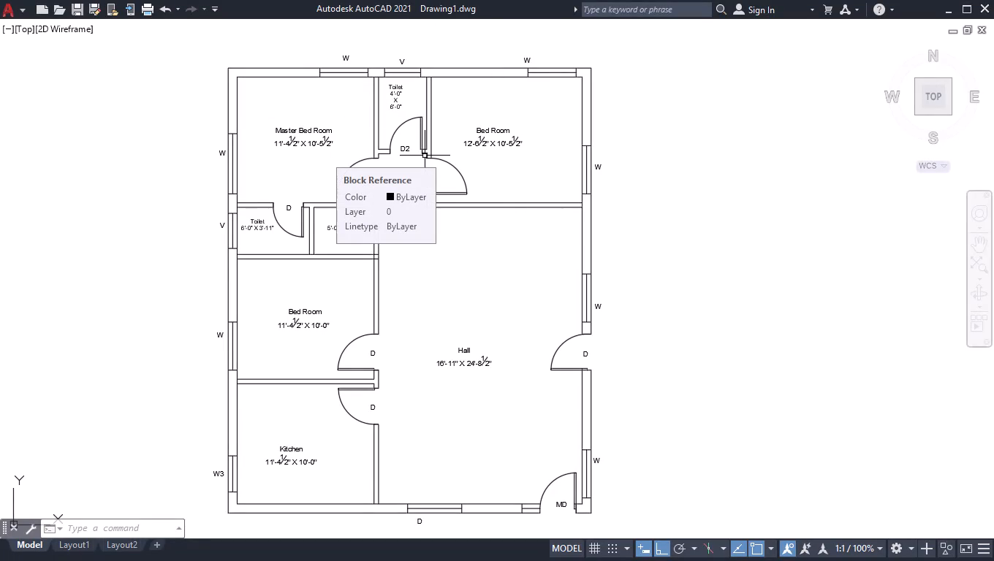
key(ctrl+0)
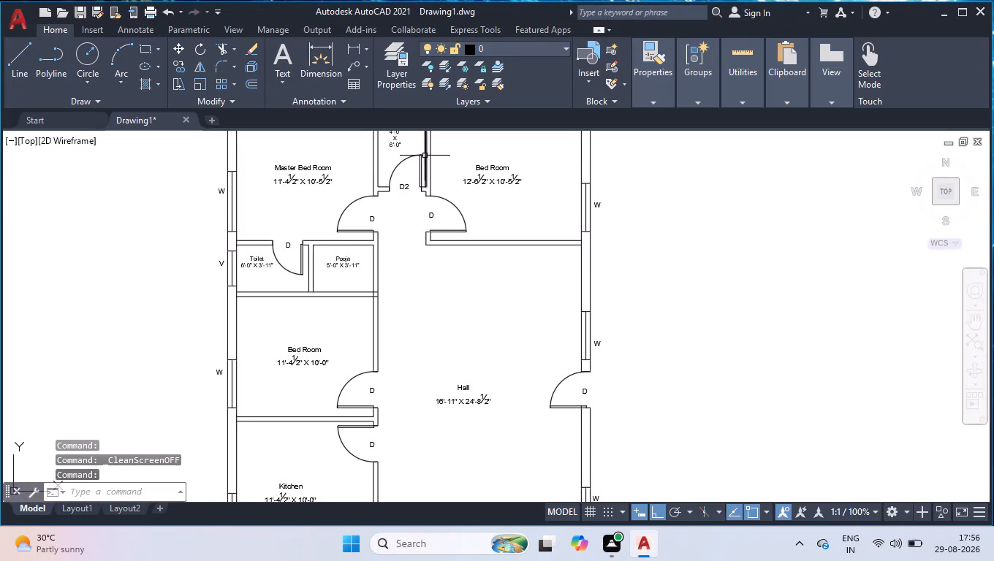
Hatch the Master Bed Room's north-west outer wall corner with the SOLID pattern in black (0,0,0).
scroll(436, 289, down, 1)
scroll(406, 173, up, 2)
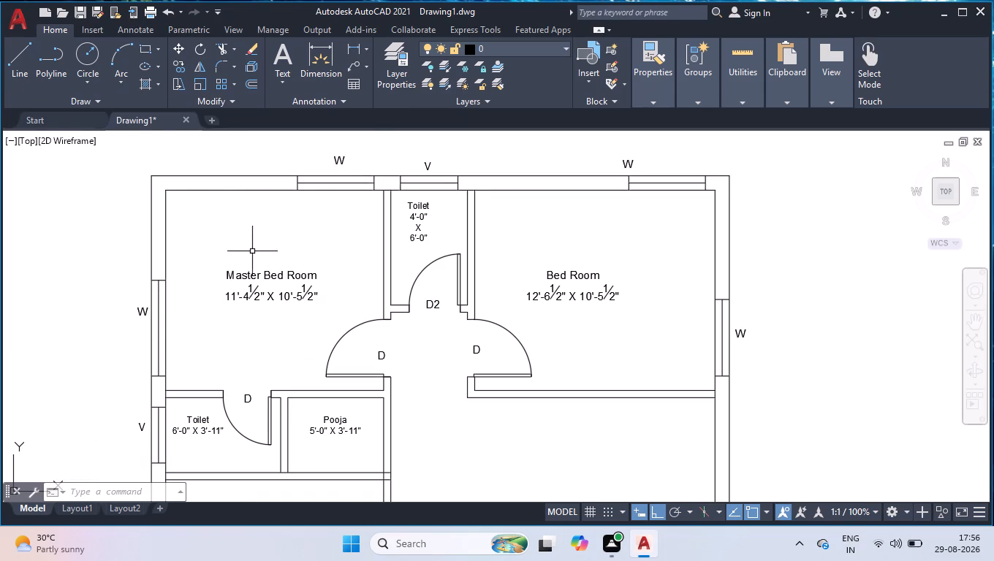
click(140, 83)
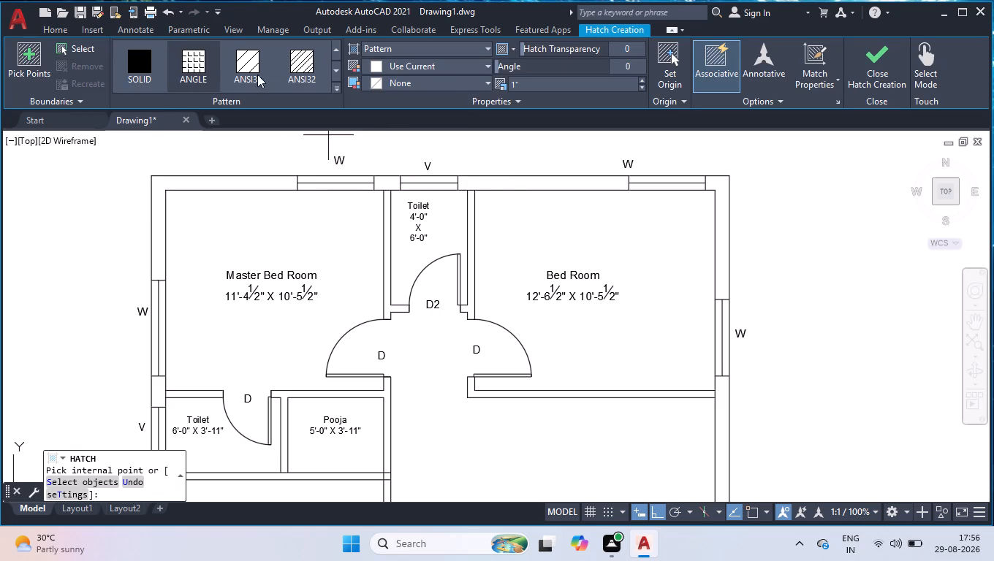
click(149, 85)
click(406, 69)
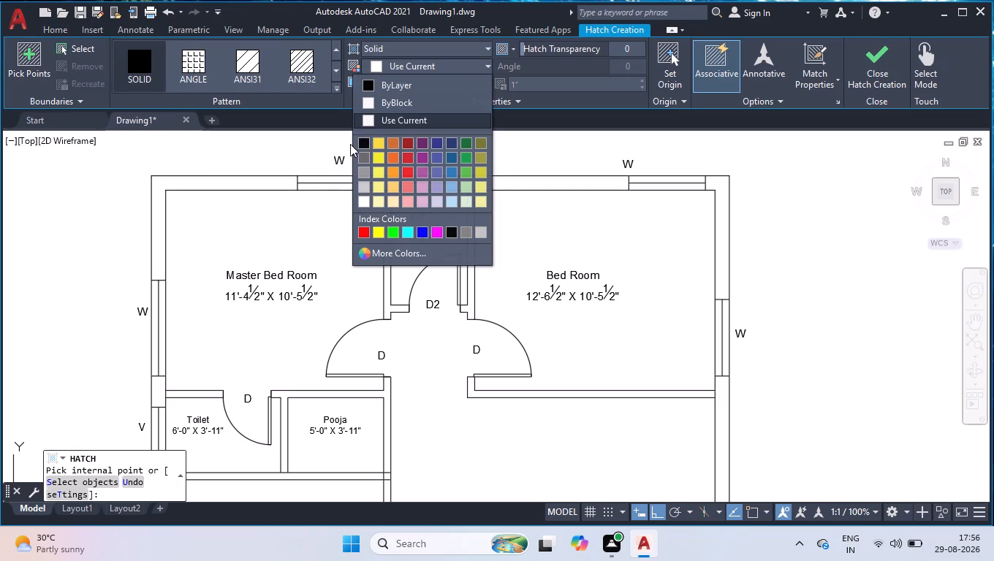
click(210, 183)
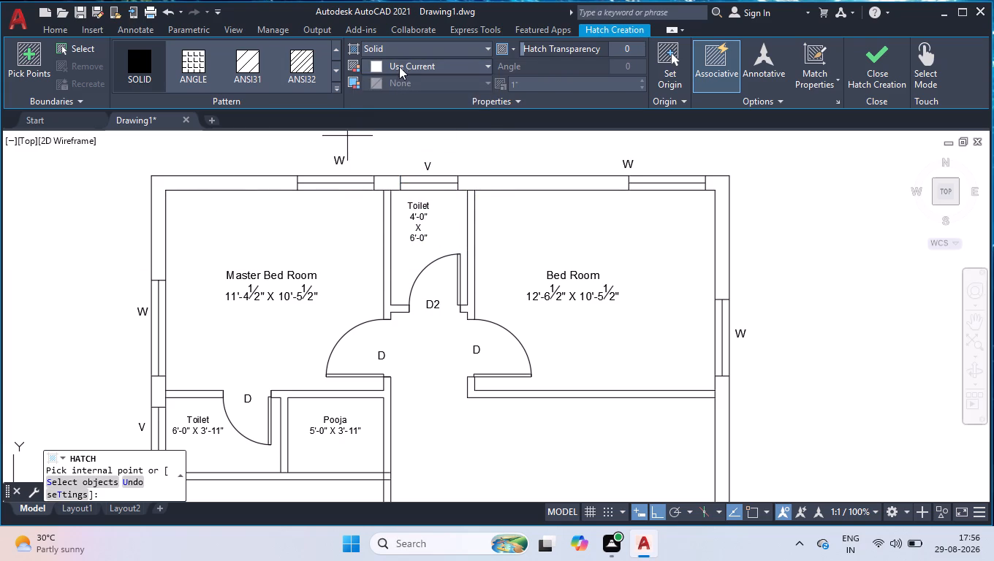
click(400, 64)
click(363, 143)
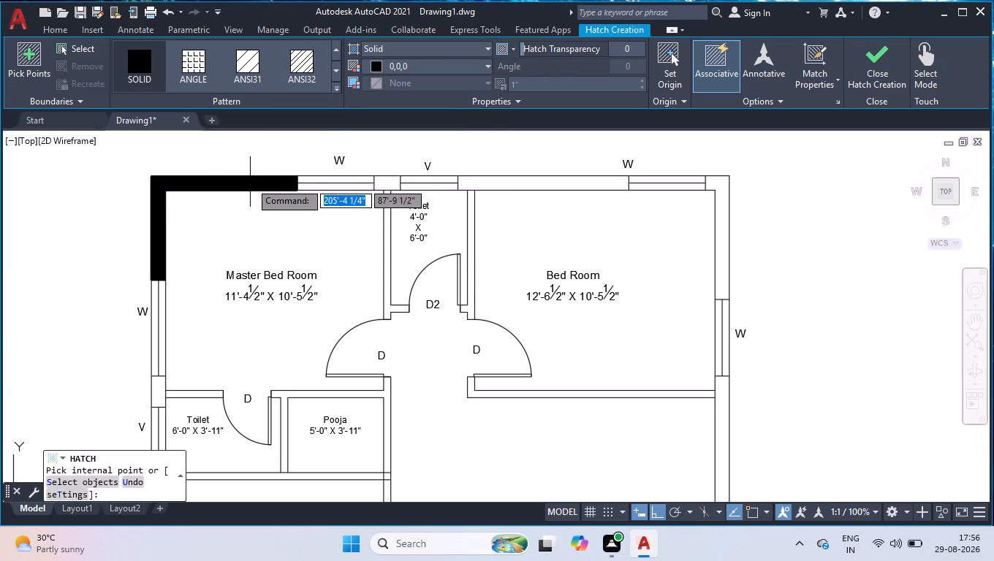
click(250, 182)
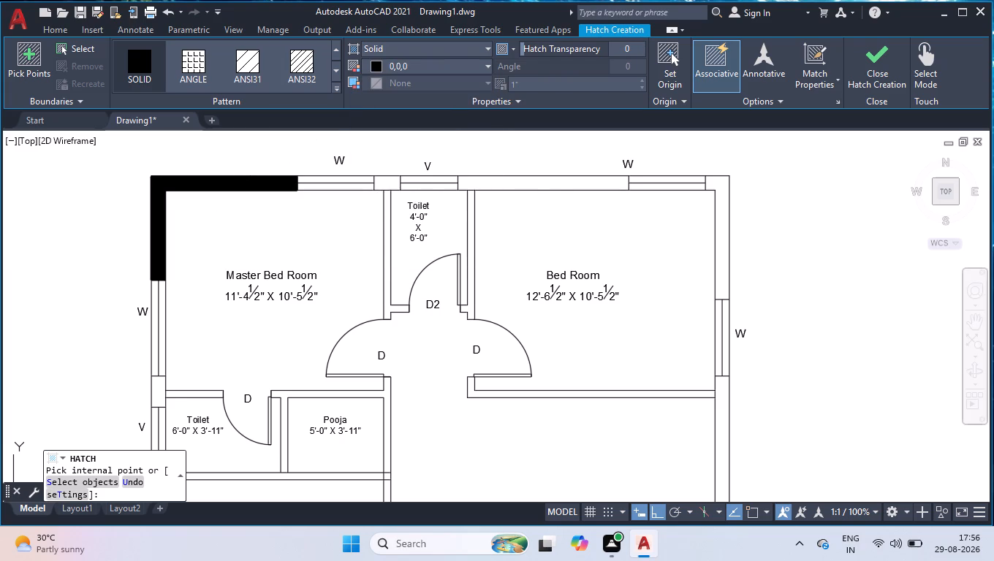
Add the solid fill to the west wall segments on both sides of ventilator V and to the Toilet and Pooja partition walls.
scroll(334, 165, down, 2)
scroll(271, 274, up, 3)
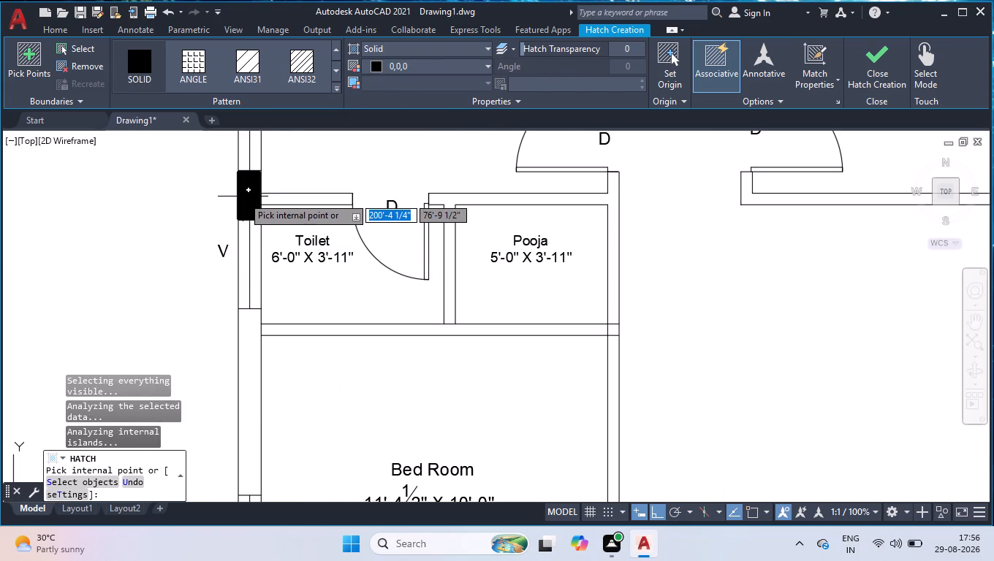
click(243, 196)
click(246, 344)
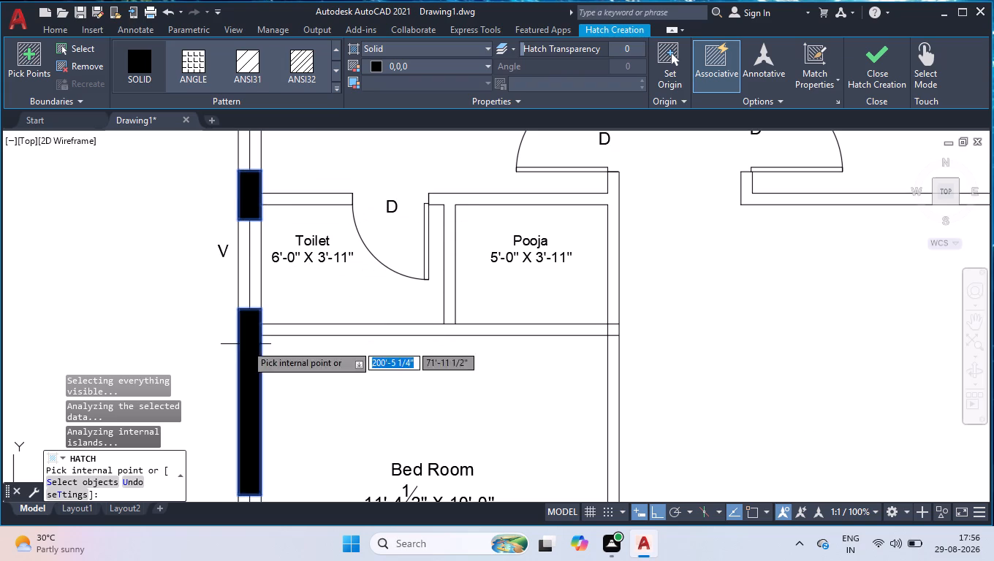
scroll(395, 211, down, 1)
click(406, 286)
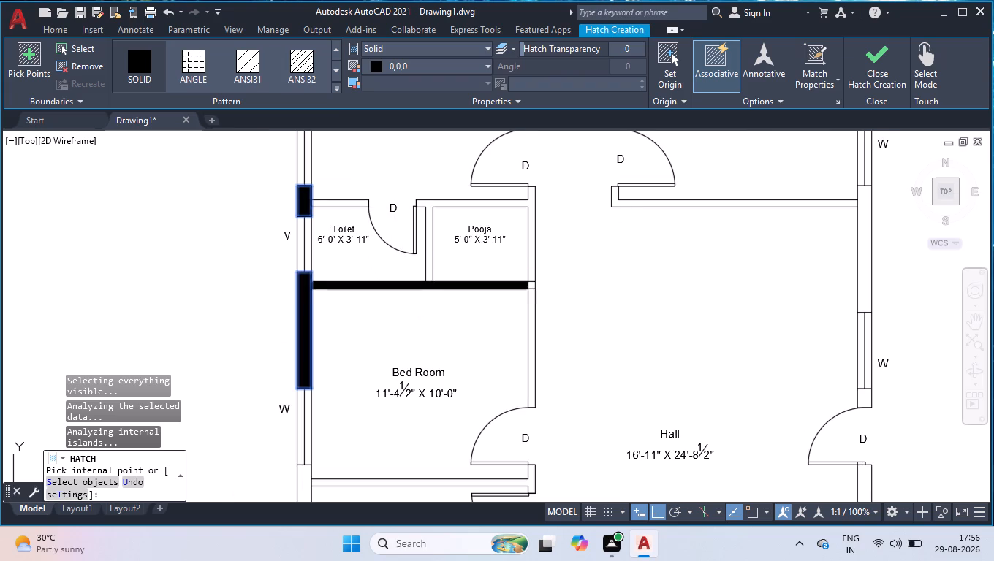
click(428, 264)
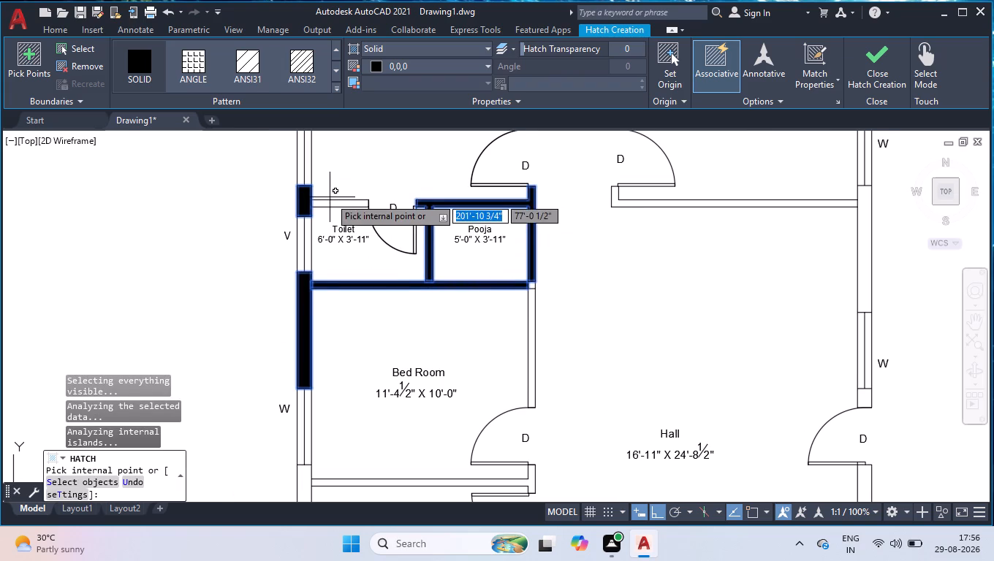
click(330, 202)
Fill the middle Bed Room's east wall, the west wall between W and W3, and the Bed Room–Kitchen partition.
scroll(386, 205, down, 1)
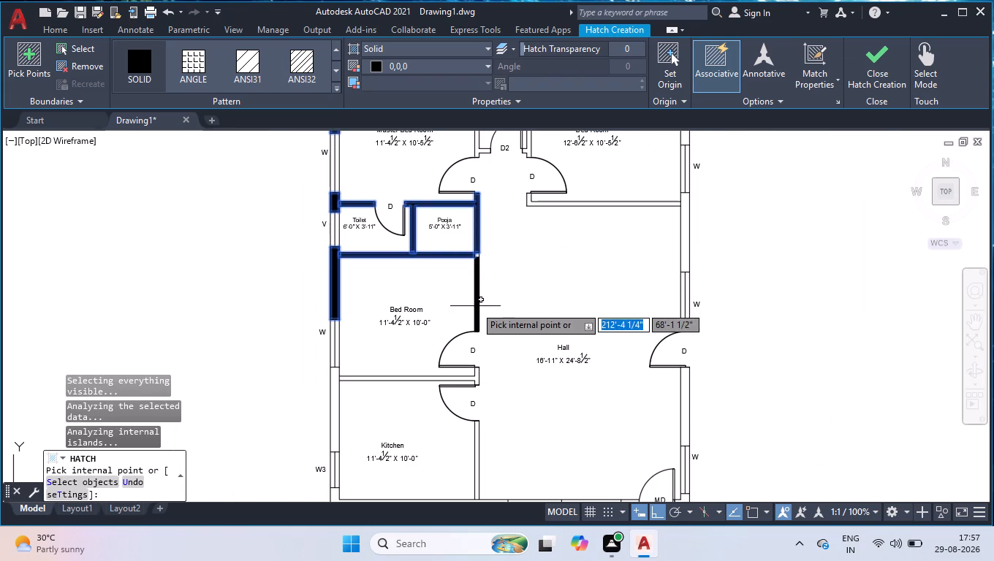
click(475, 306)
click(333, 401)
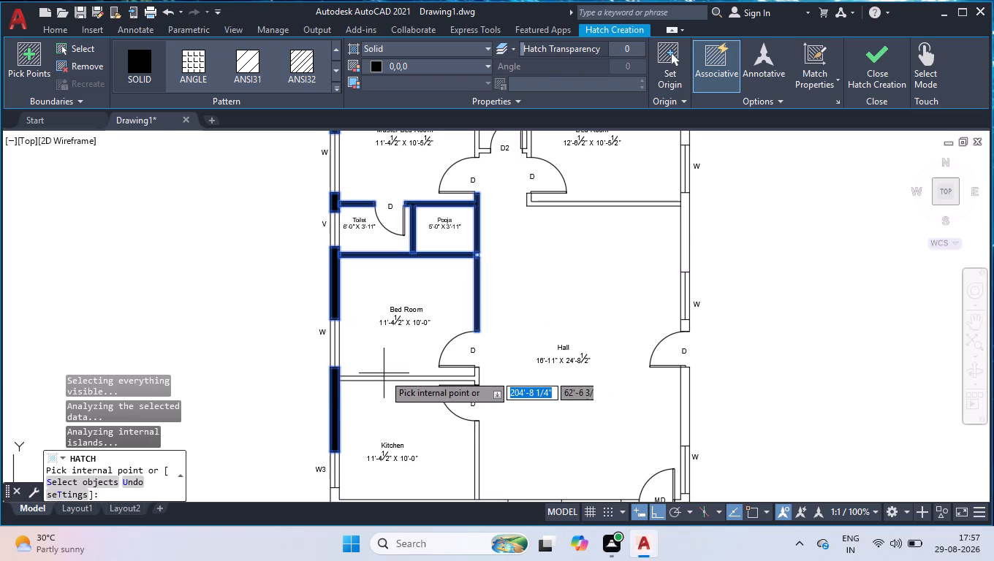
click(382, 380)
Fill the Kitchen's east wall, the south-west corner, the bottom wall between openings, the south-east corner and the Hall's lower east wall.
scroll(552, 211, down, 1)
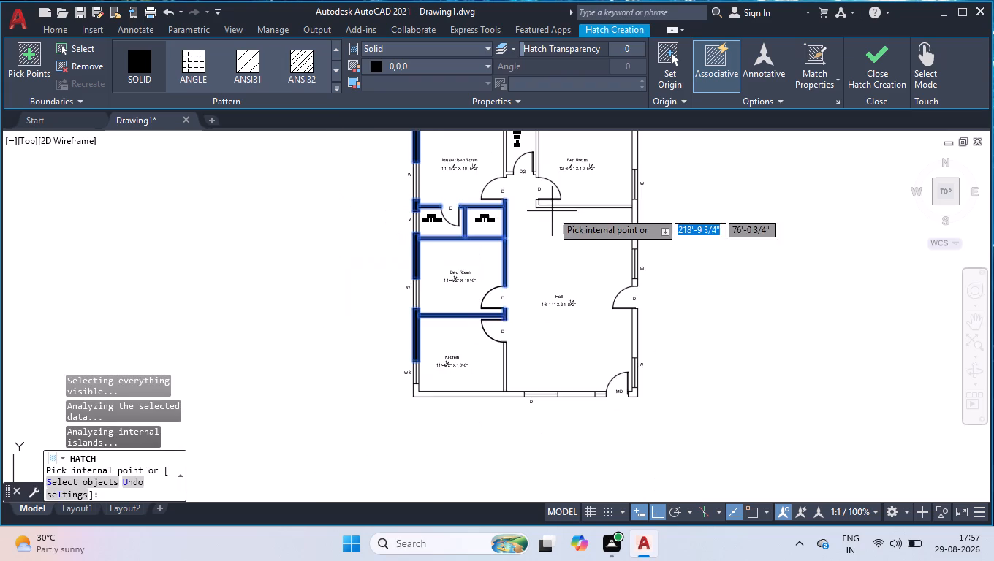
scroll(501, 363, up, 2)
click(512, 377)
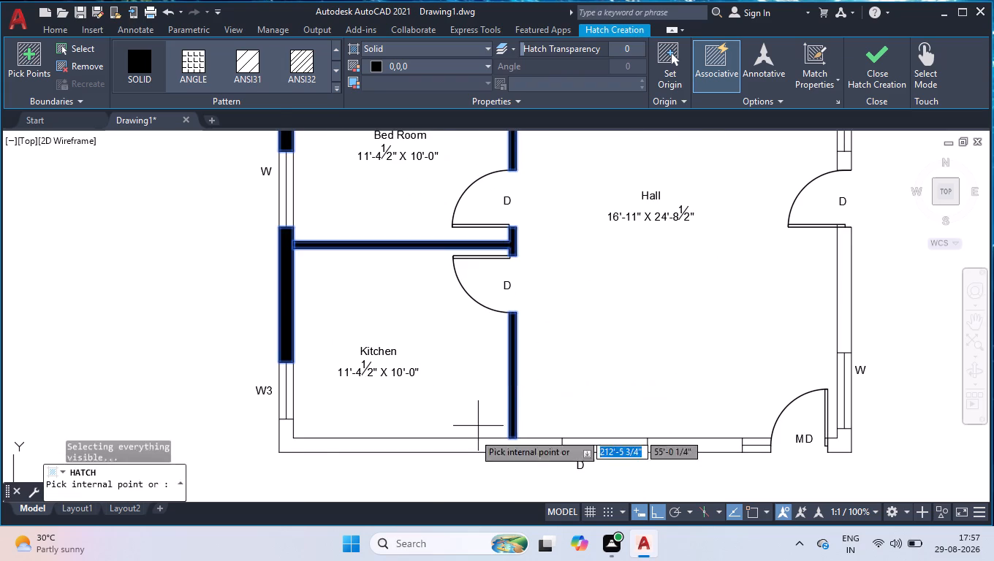
click(454, 446)
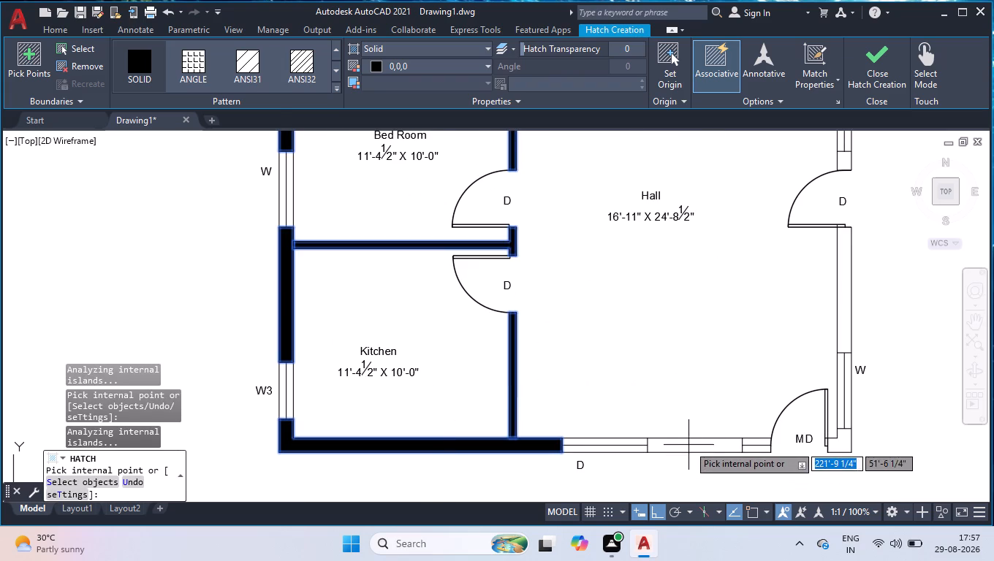
click(688, 445)
click(846, 446)
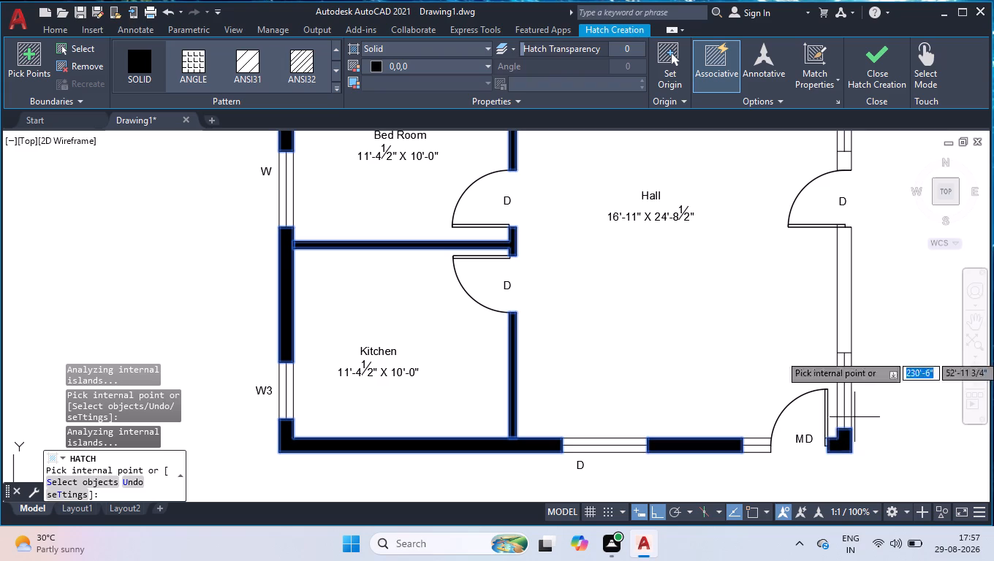
click(842, 295)
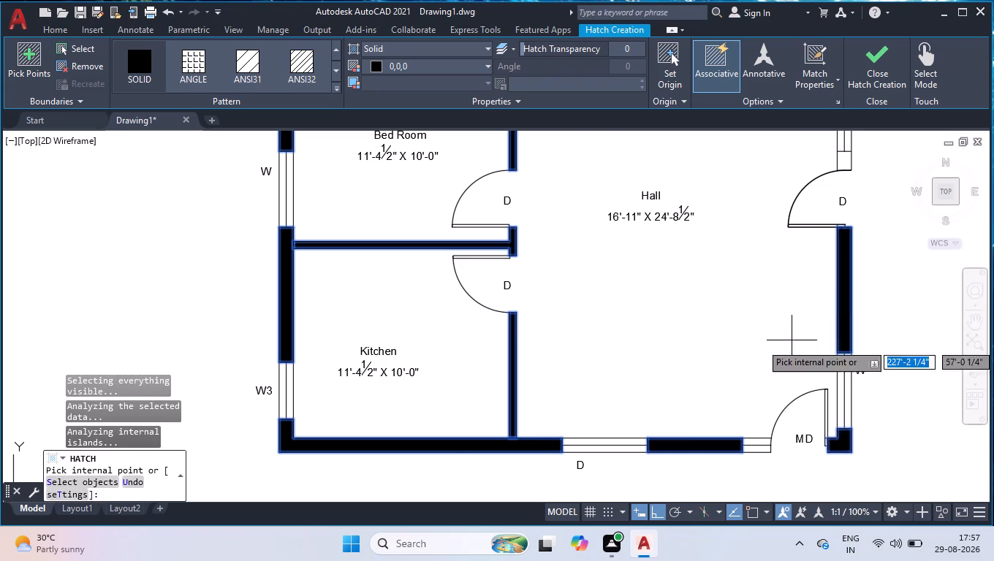
Fill the east wall between the Hall and north-east Bed Room windows, the north-east corner, and the top wall between V and W.
scroll(753, 378, down, 2)
scroll(782, 169, up, 2)
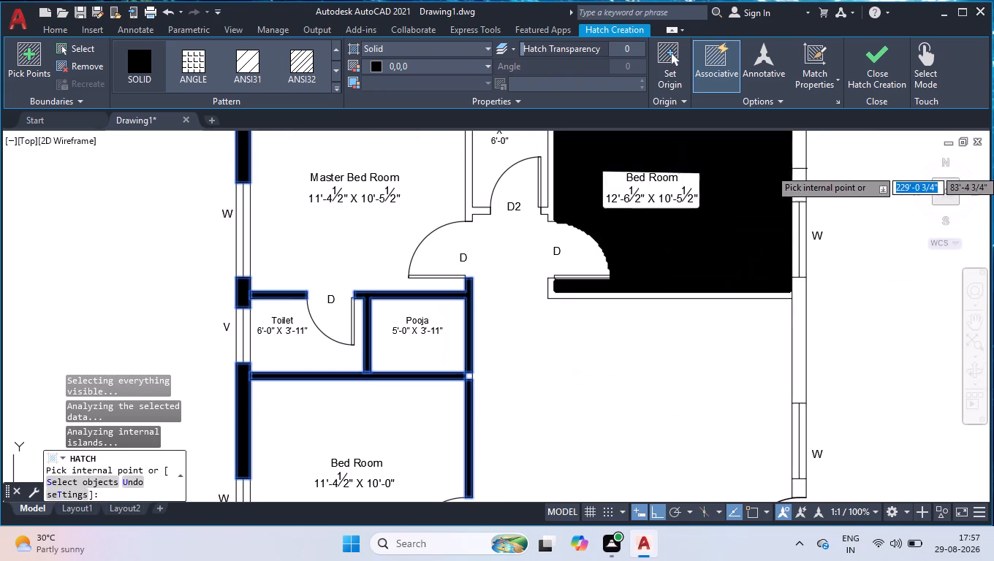
click(794, 348)
scroll(806, 357, down, 1)
scroll(830, 174, up, 1)
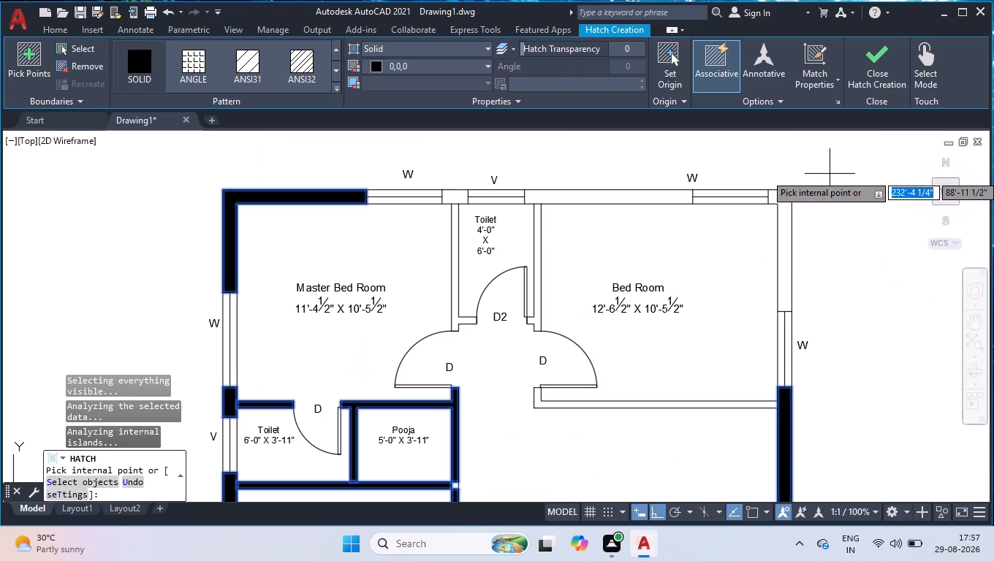
click(784, 240)
click(620, 201)
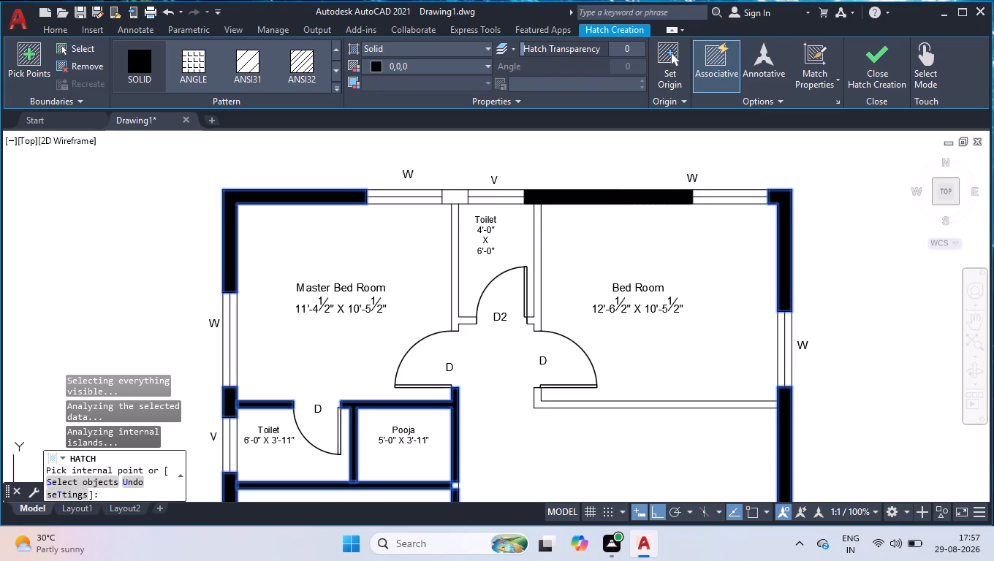
Solid-fill the top wall between the Master Bed Room's W and V, the top Toilet's side walls, and the north-east Bed Room's south wall.
click(451, 195)
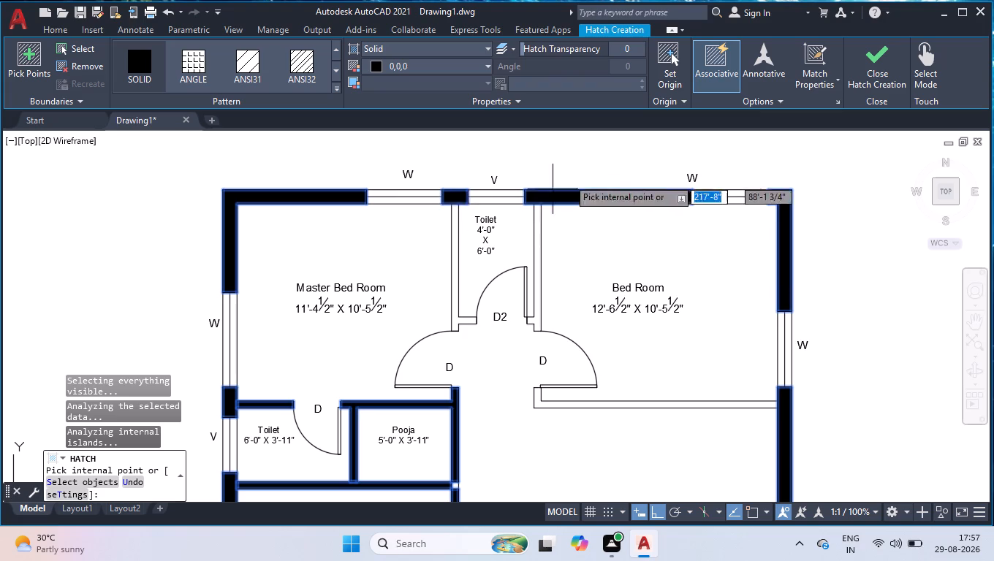
key(Return)
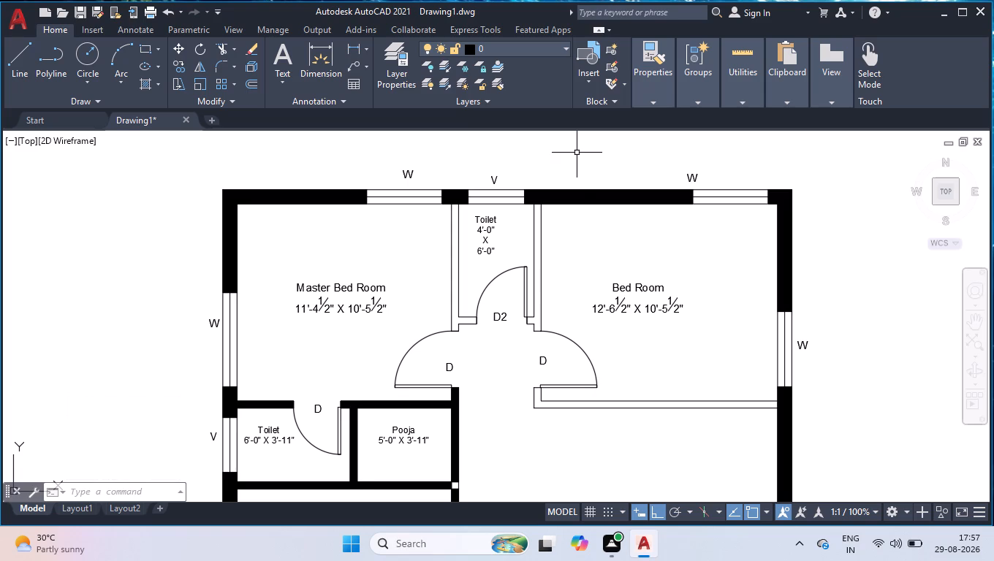
scroll(599, 176, down, 1)
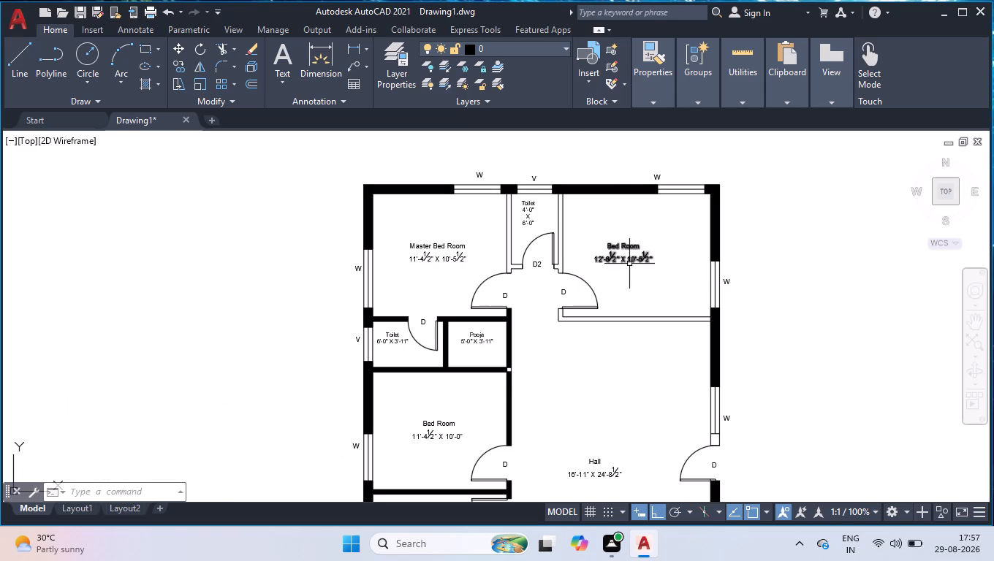
scroll(621, 252, down, 1)
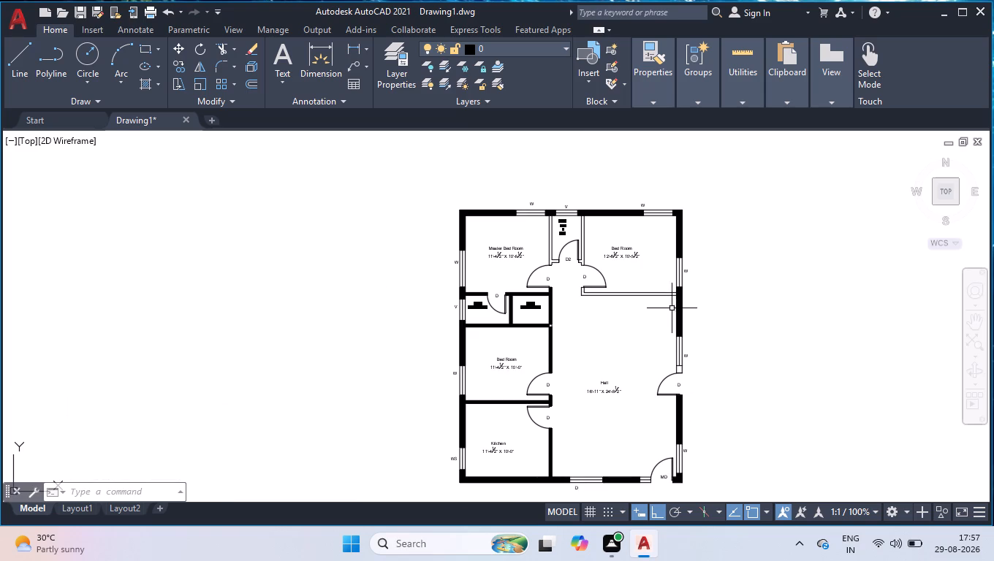
scroll(642, 279, up, 1)
scroll(568, 213, up, 1)
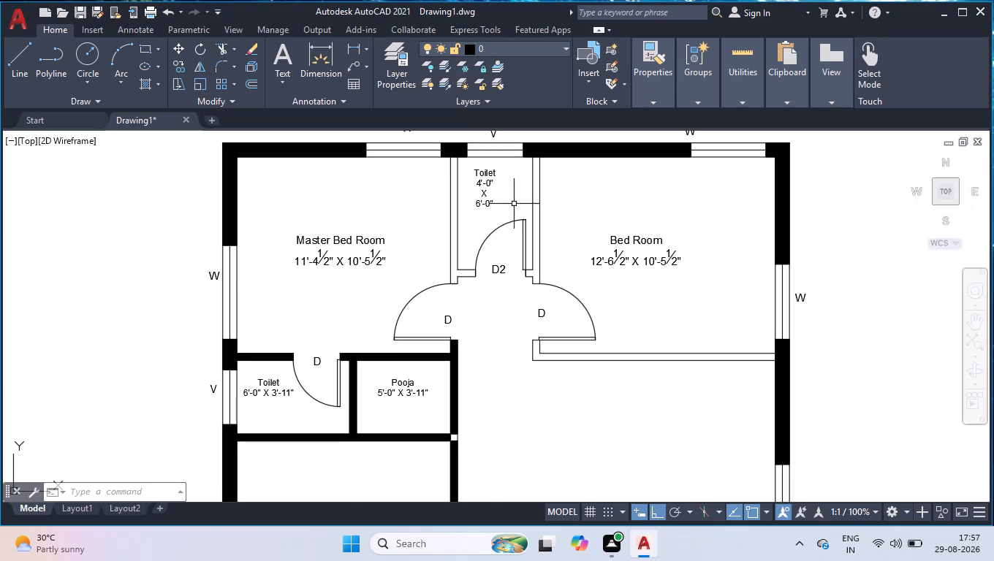
key(space)
click(455, 192)
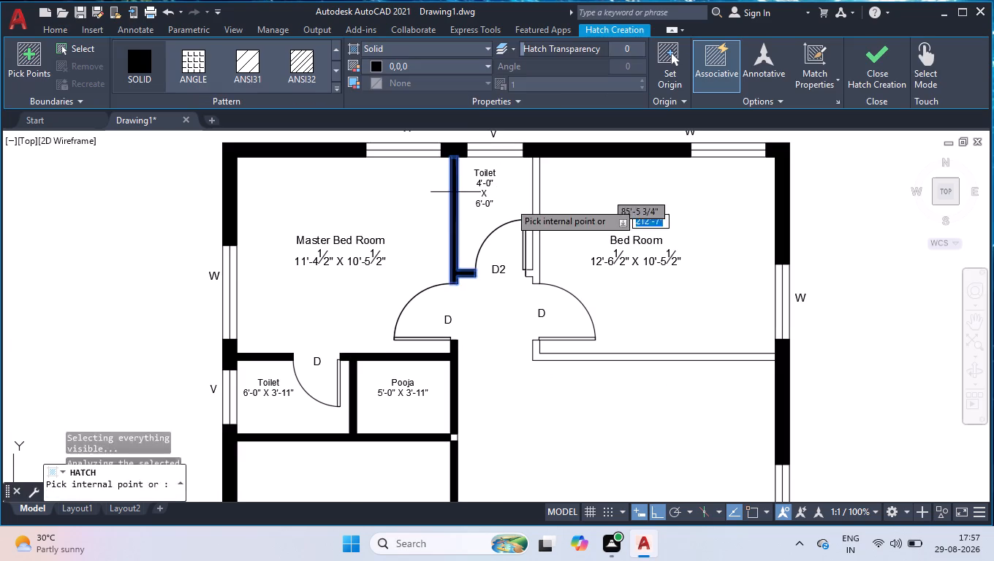
click(536, 224)
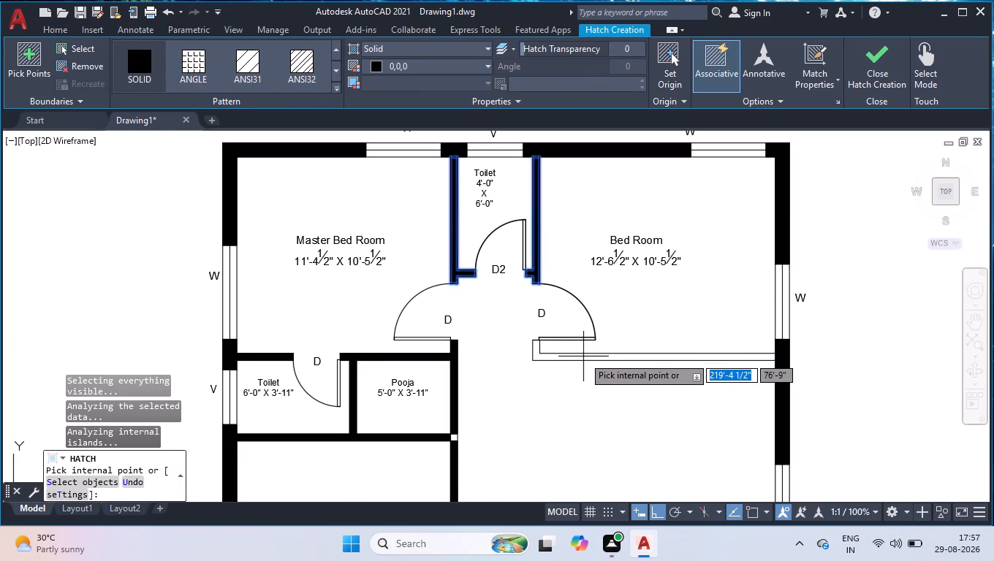
click(585, 356)
key(space)
Solid-fill the short east wall piece between the Hall's upper window W and door D.
scroll(627, 270, down, 1)
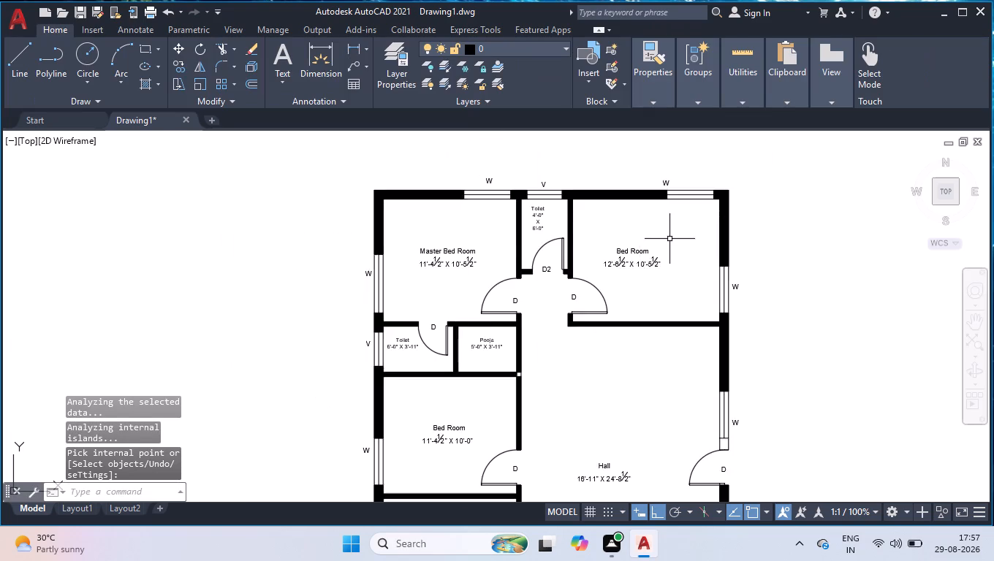
scroll(669, 239, down, 1)
scroll(707, 361, up, 3)
key(space)
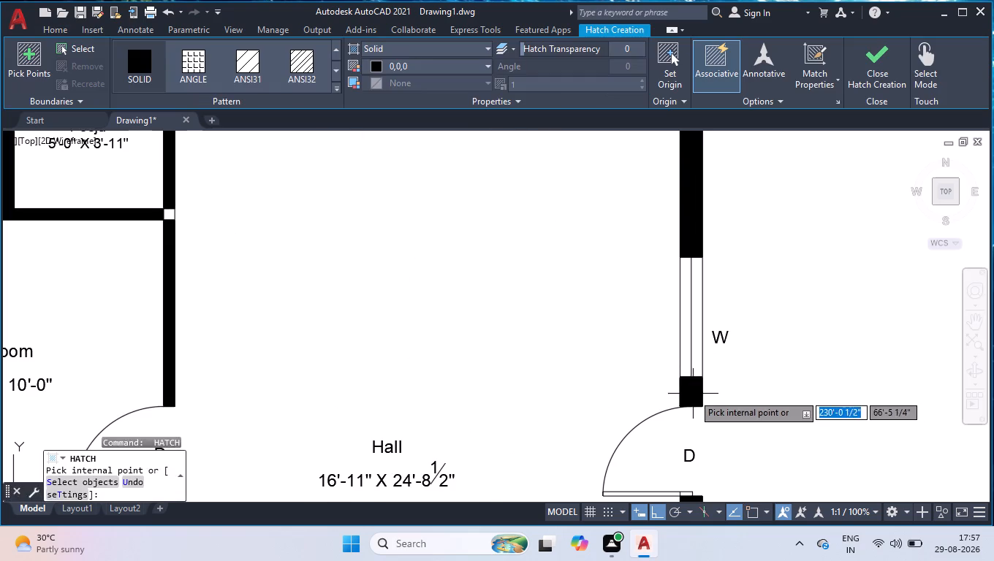
click(693, 394)
key(space)
Load the ISO dash linetype ACAD_ISO02W100 into the drawing.
scroll(686, 316, down, 3)
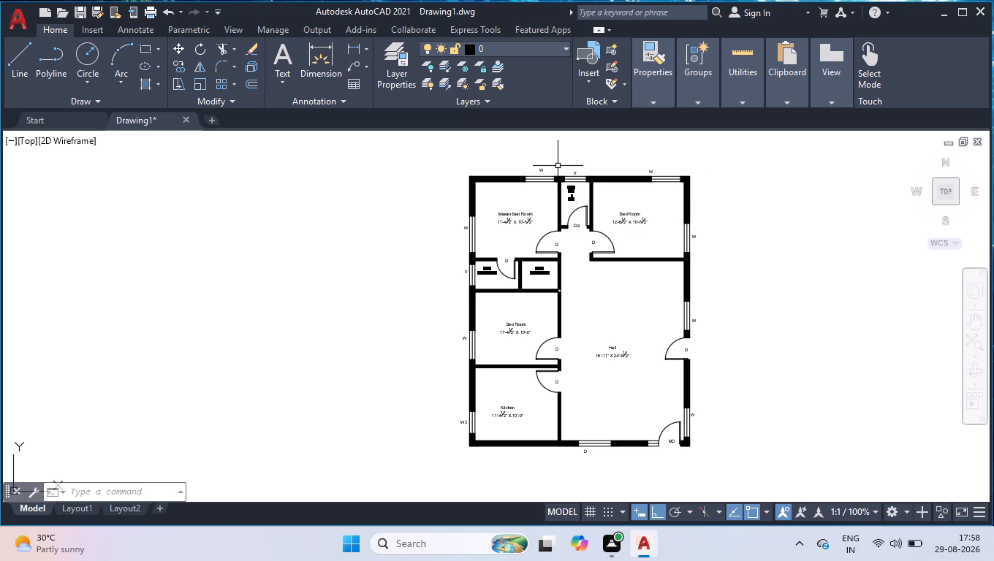
text(LT)
key(Return)
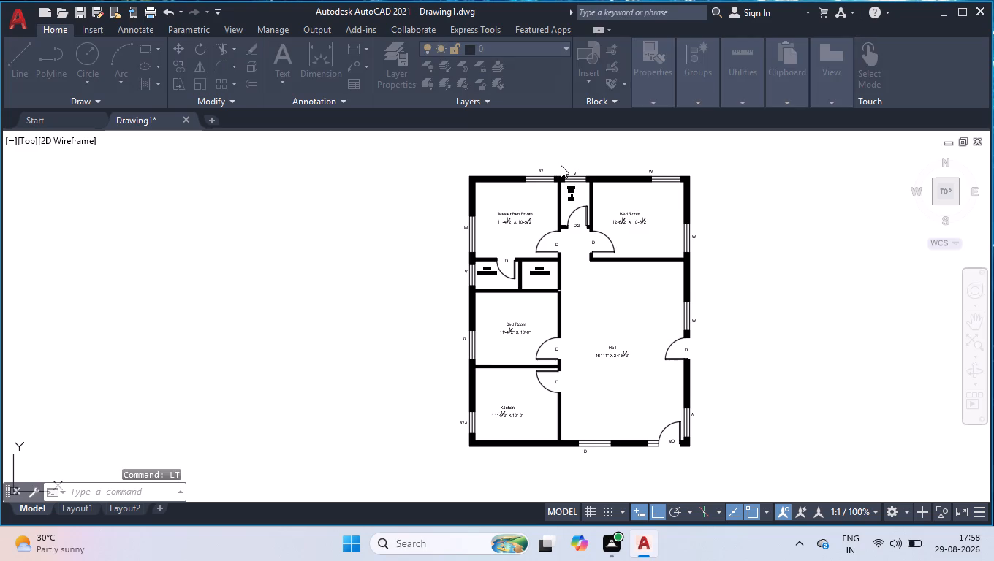
click(621, 143)
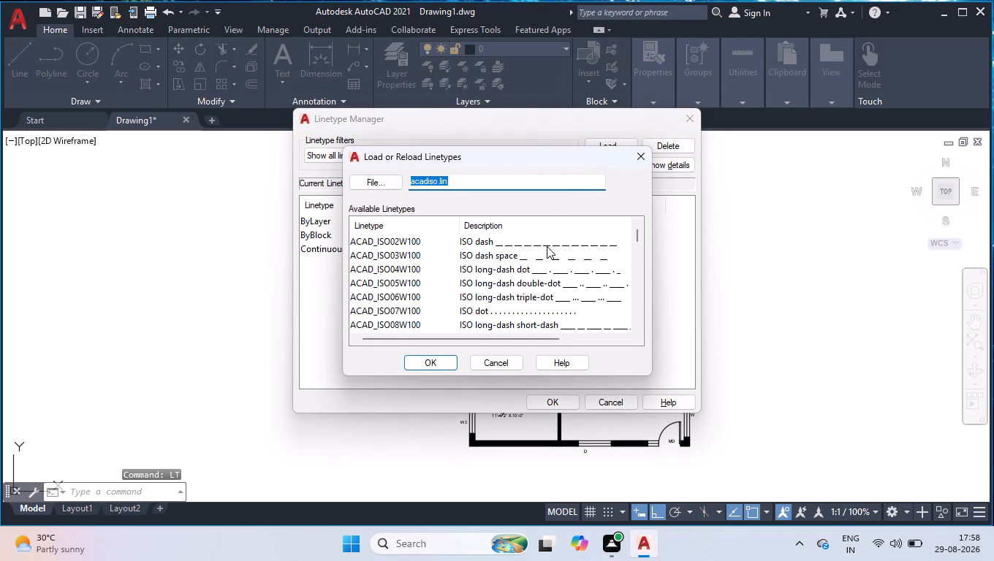
click(547, 246)
click(422, 367)
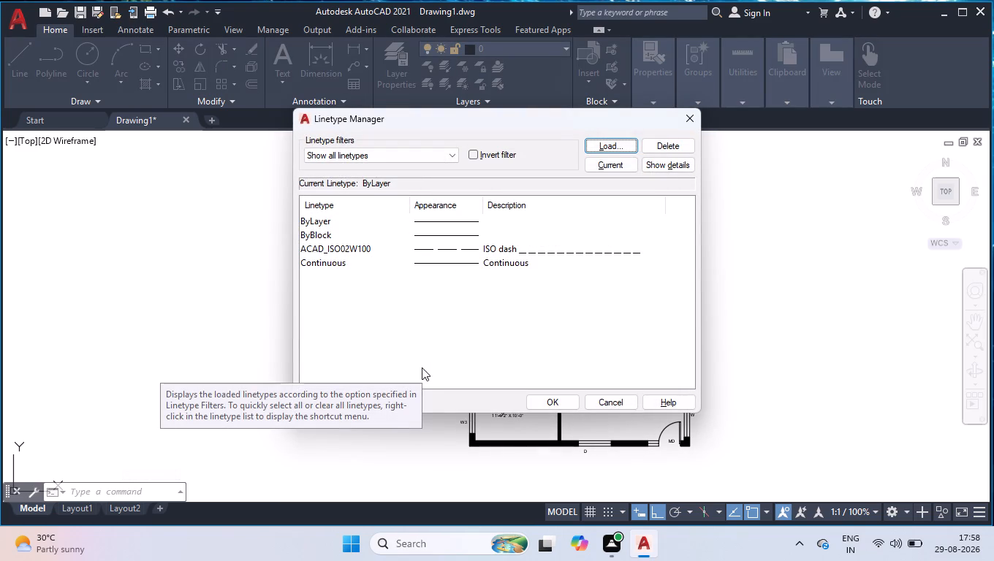
click(555, 401)
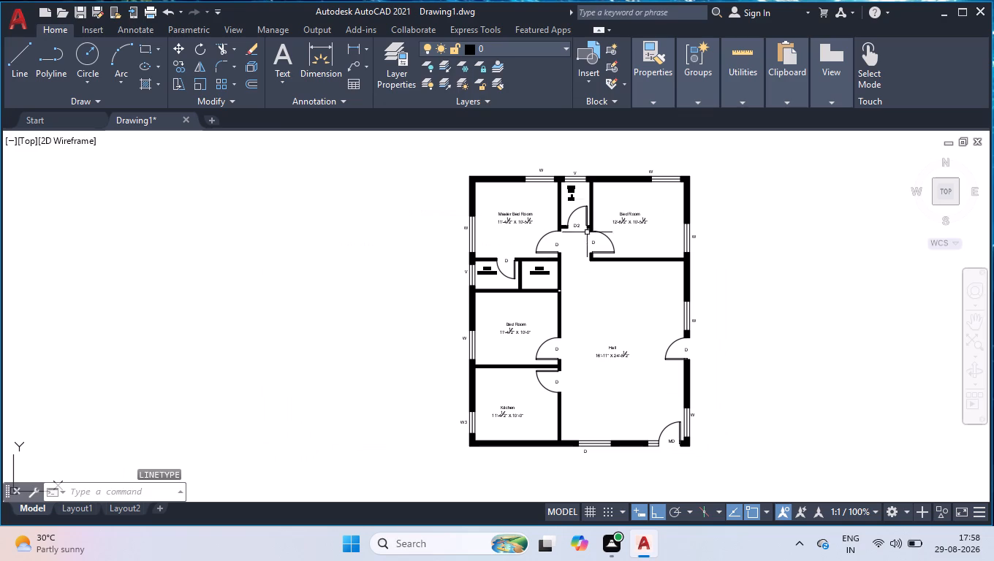
Change the centre lines of both ventilators V, on the top and west walls, to the ACAD_ISO02W100 linetype.
click(580, 178)
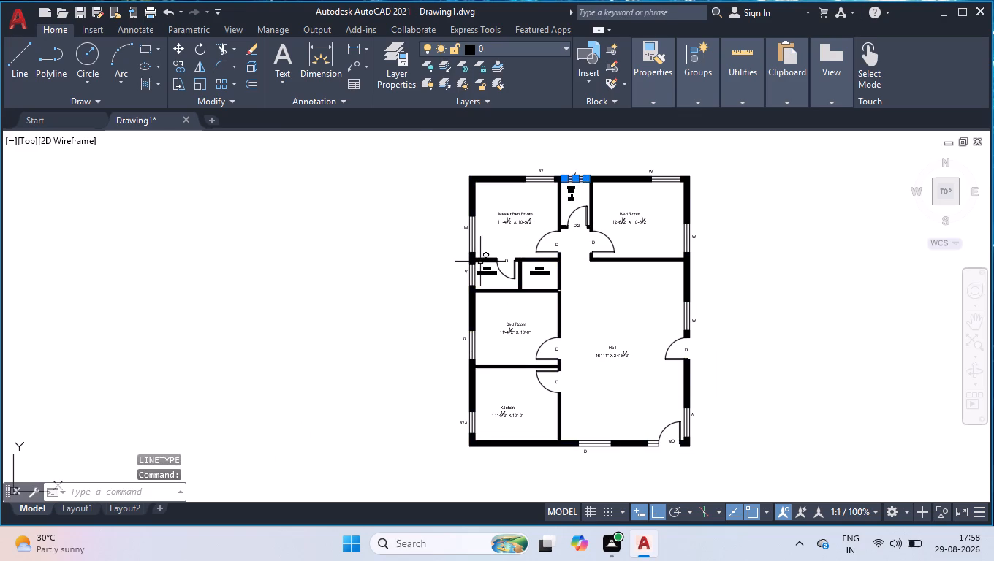
scroll(482, 262, up, 3)
click(441, 318)
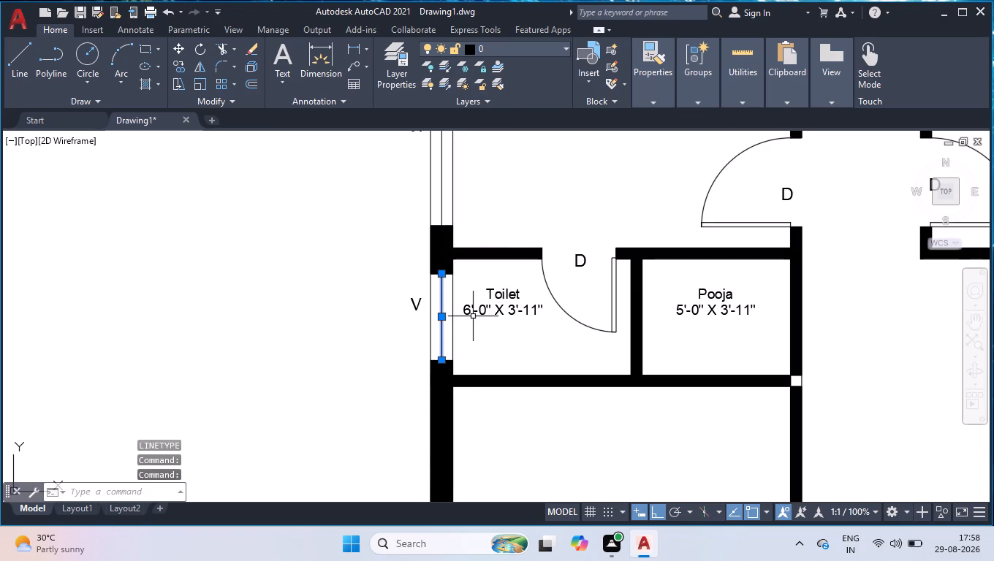
key(ctrl+1)
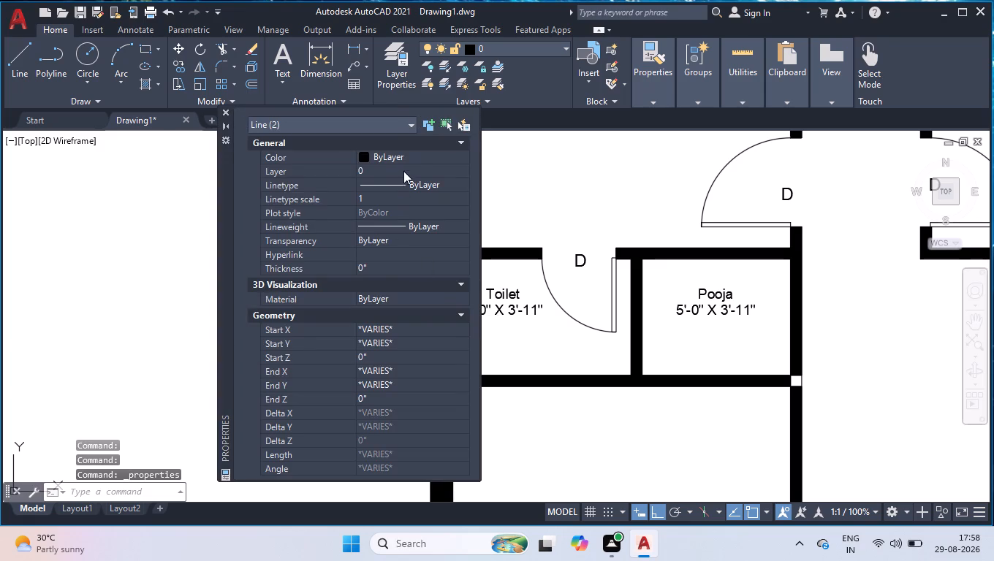
click(406, 161)
click(406, 161)
click(406, 160)
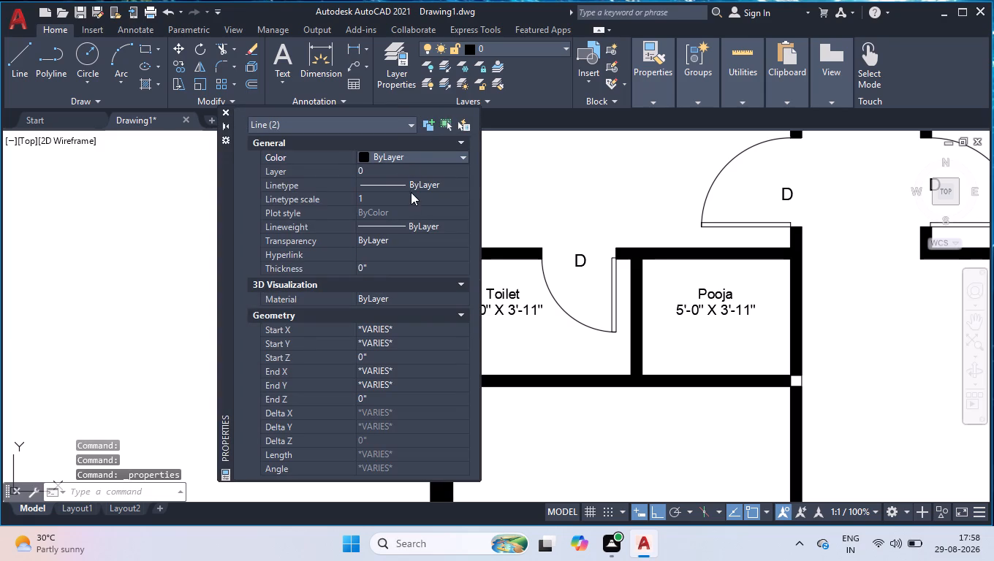
click(411, 192)
double_click(413, 187)
click(402, 226)
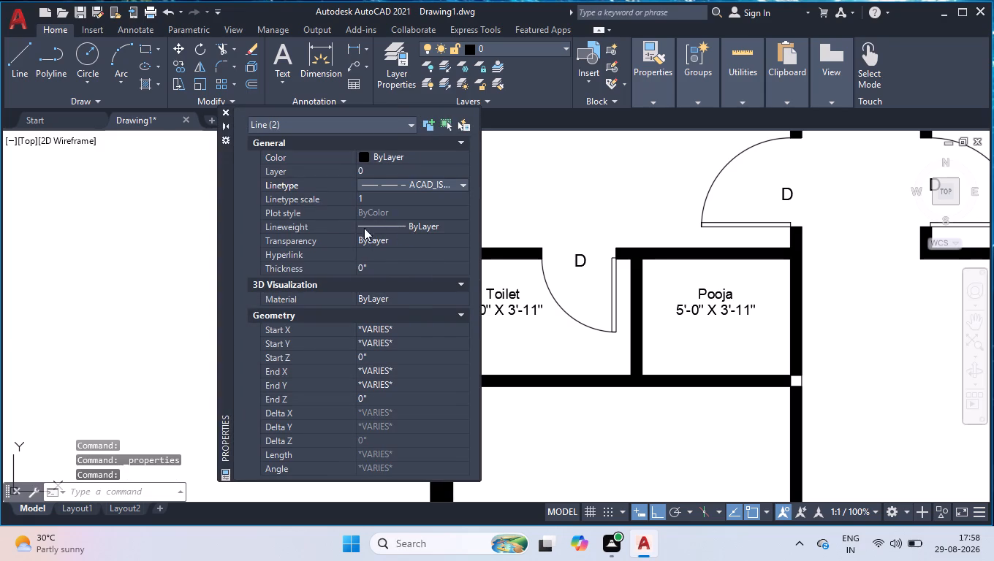
Set the linetype scale of the two ventilator centre lines to 0.7.
drag(222, 205, 549, 230)
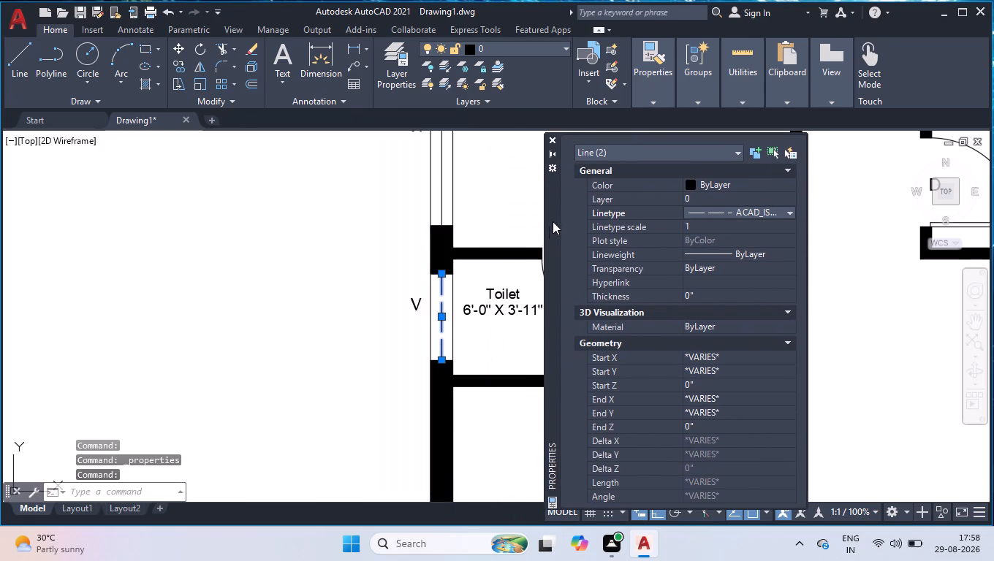
click(700, 226)
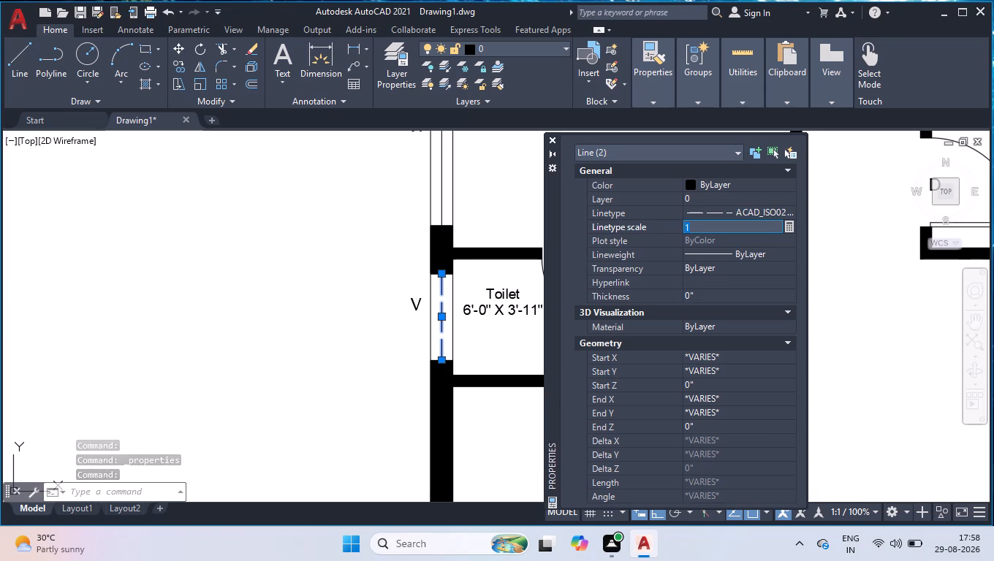
text(0.7)
key(Return)
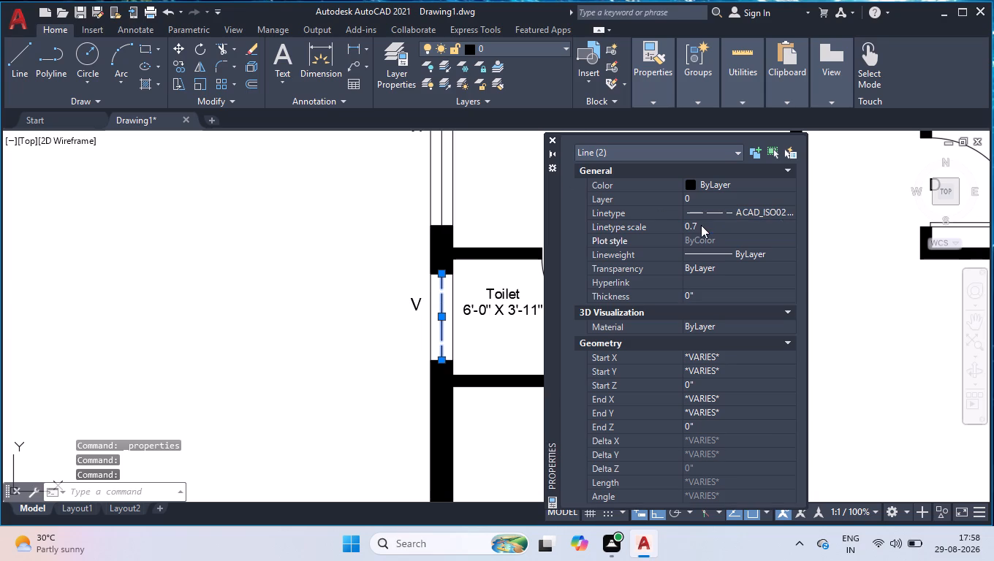
click(550, 138)
scroll(576, 247, down, 4)
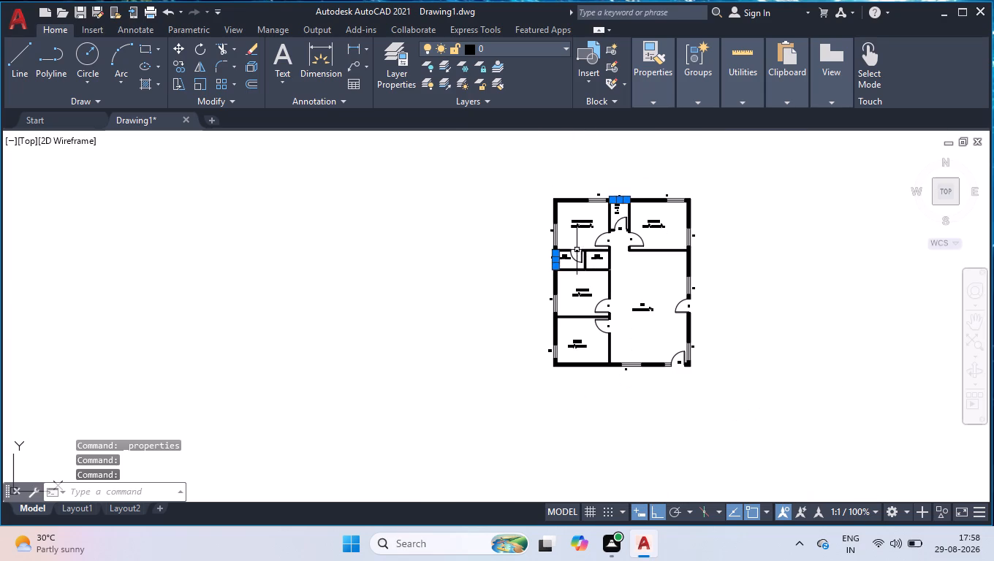
shift+click(669, 175)
shift+click(507, 290)
Draw a stepped outline outside the top wall from W's west corner to V's east corner, projecting about 2' at W and 1'-4 1/2" at V.
scroll(688, 196, up, 1)
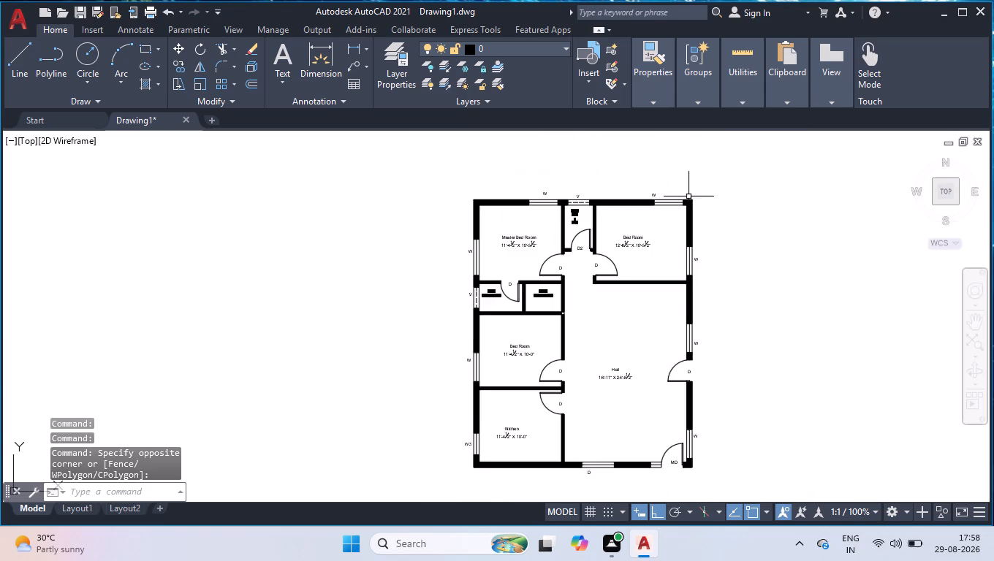
scroll(688, 196, up, 2)
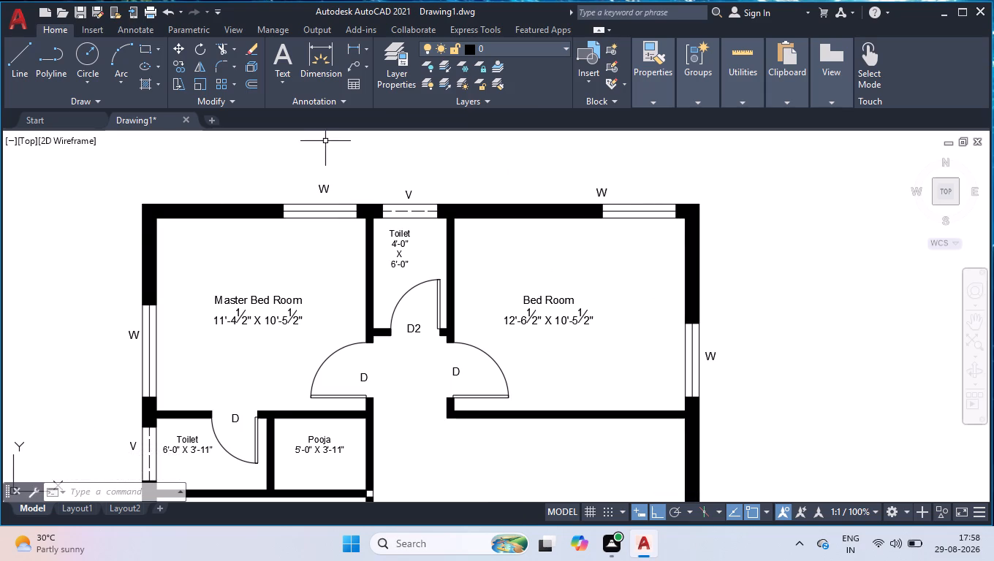
scroll(336, 153, up, 2)
key(l)
key(Return)
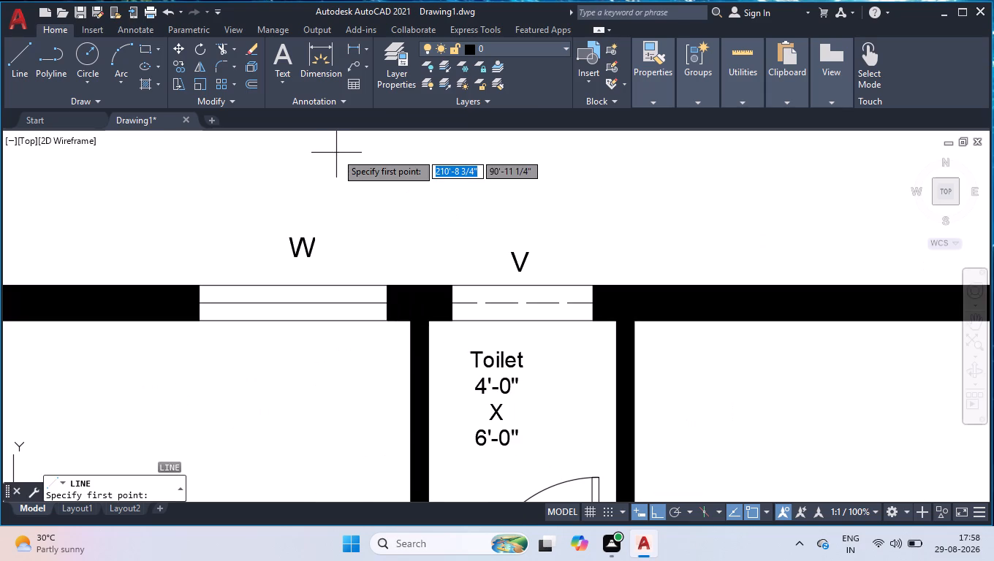
click(200, 283)
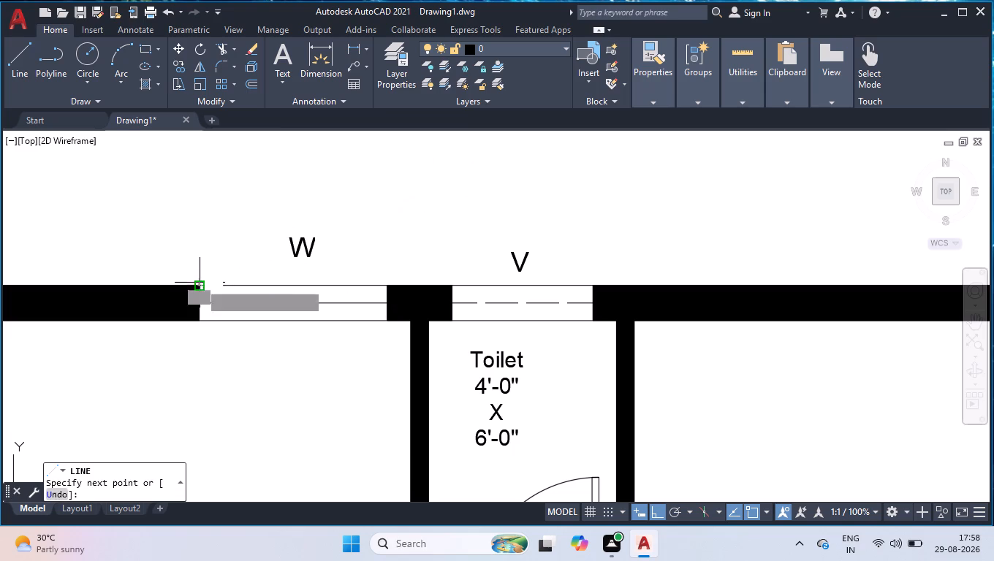
click(225, 188)
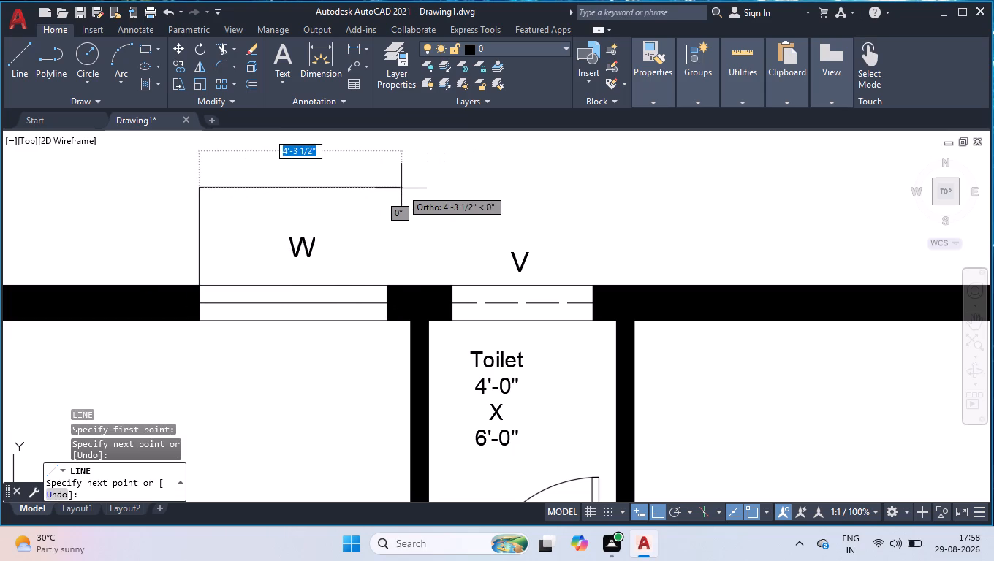
click(409, 191)
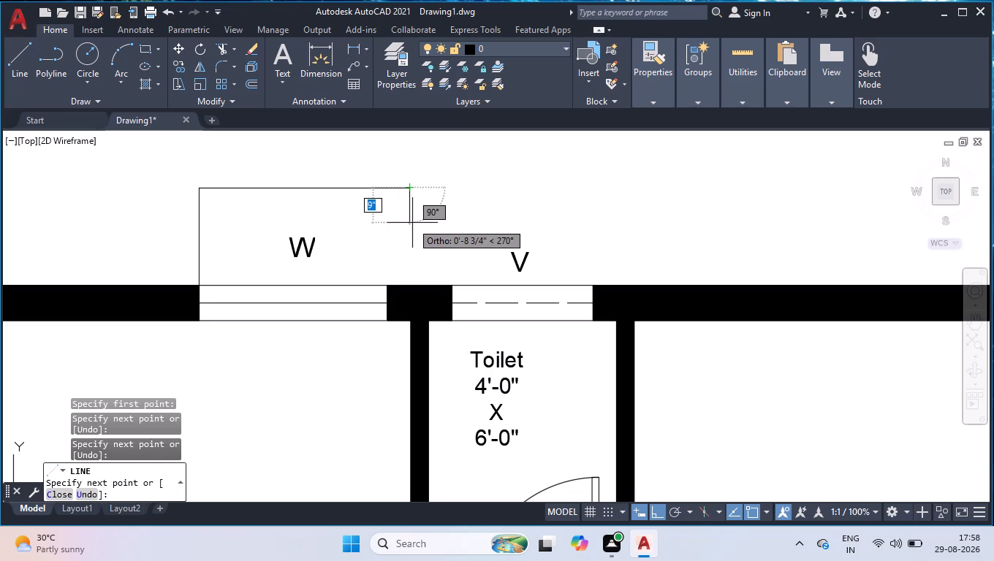
click(415, 221)
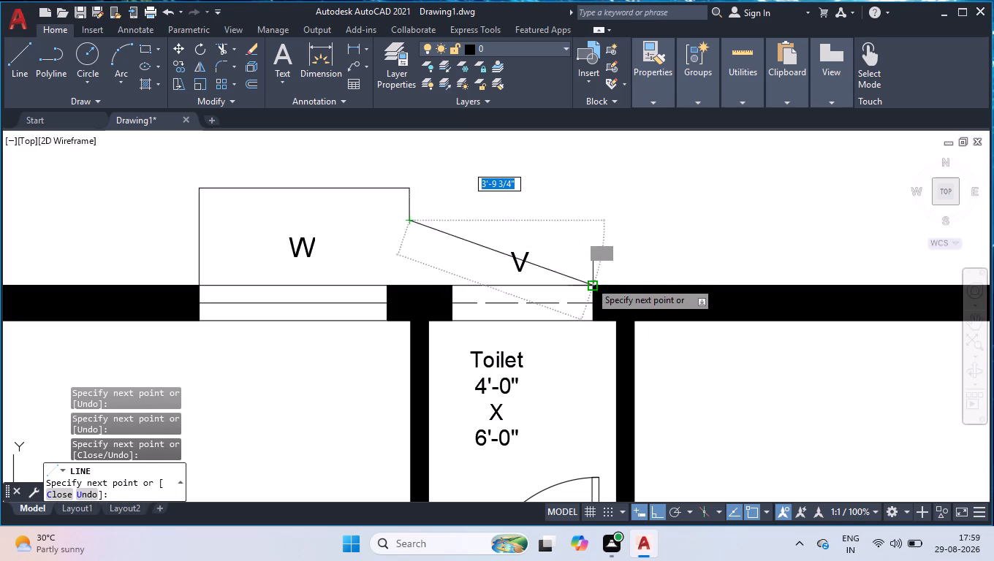
click(591, 256)
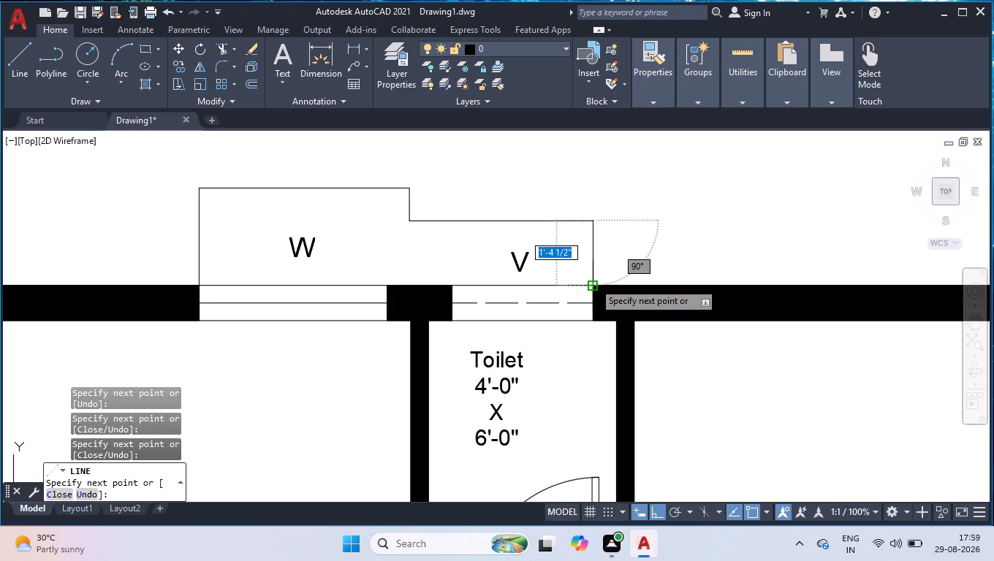
click(593, 282)
key(space)
Move the W label of the north-east Bed Room's top window sideways to sit centred above the opening.
scroll(585, 194, down, 1)
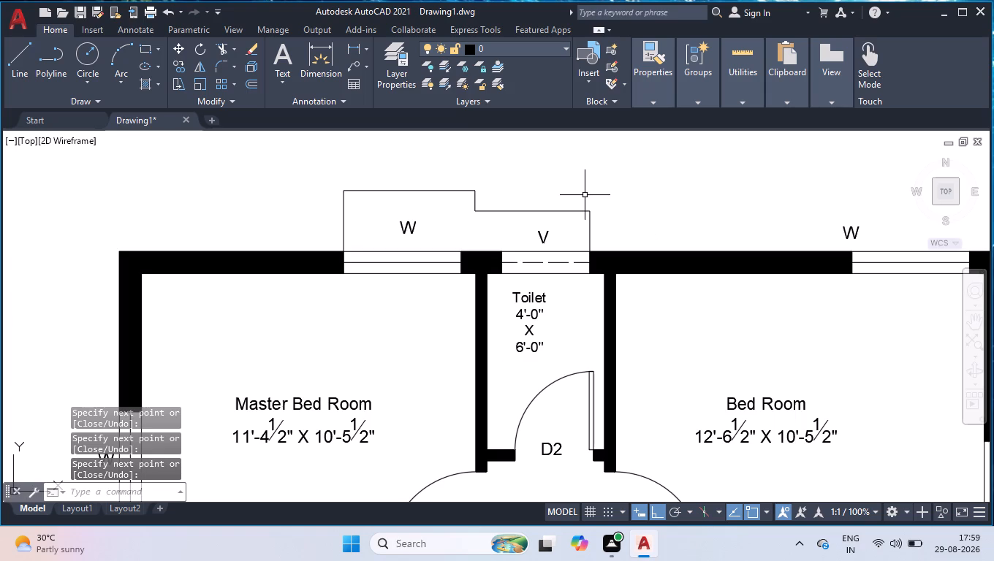
scroll(585, 199, down, 1)
scroll(818, 188, up, 1)
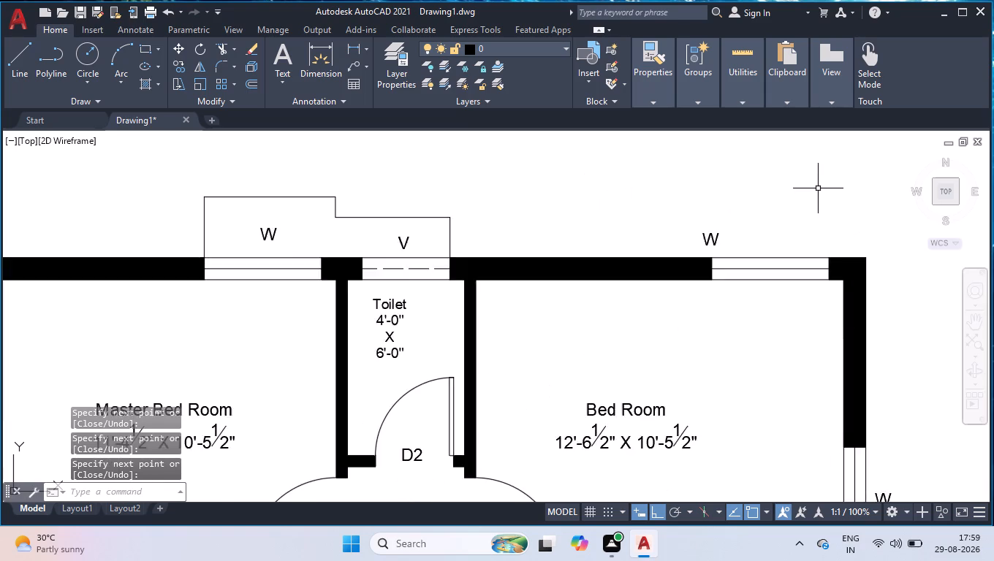
scroll(818, 188, up, 1)
click(659, 264)
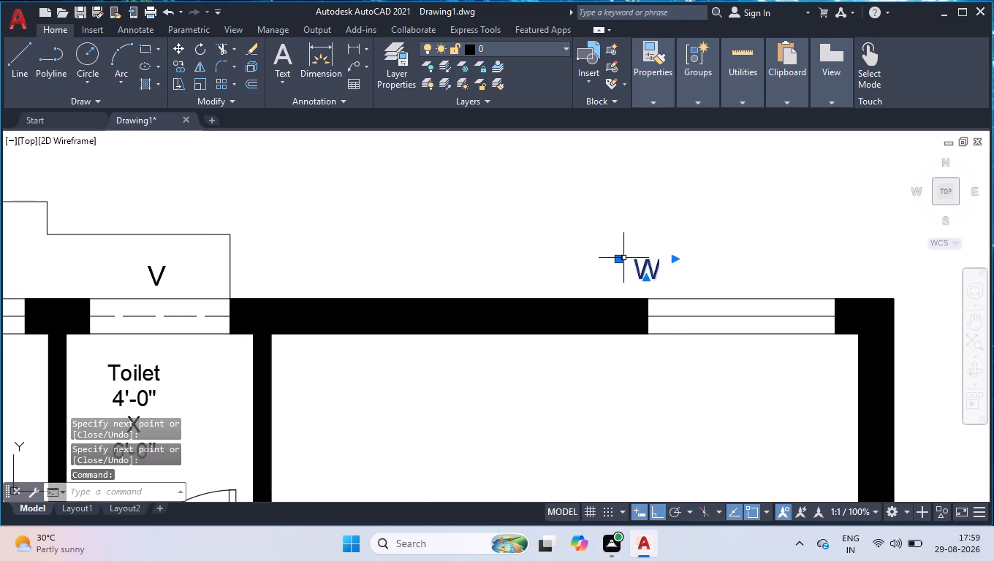
drag(621, 259, 632, 259)
click(710, 268)
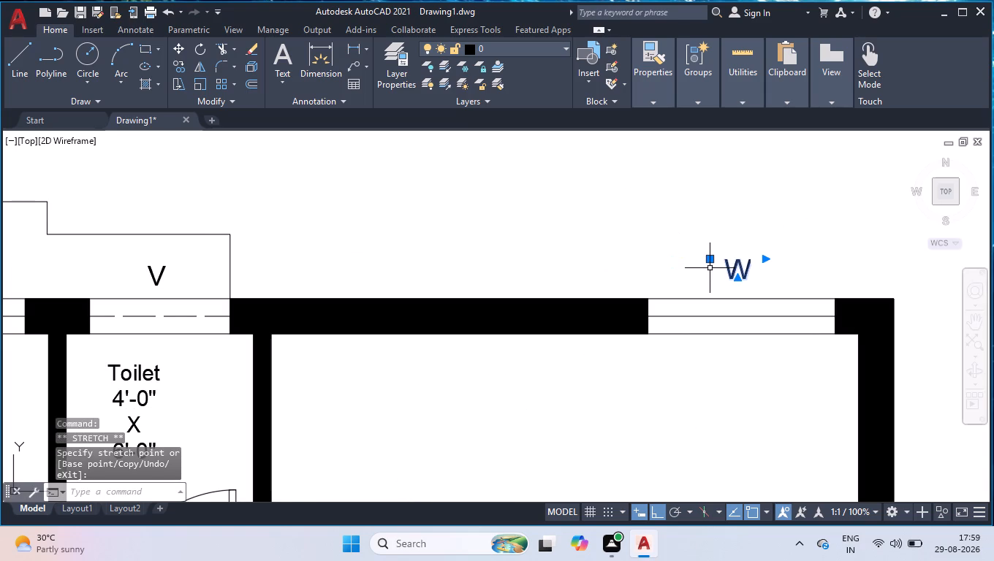
Draw a three-sided outline outside the north-east Bed Room's top window, about 4'-8" wide and projecting about 1'-8 1/2" from the wall.
key(l)
key(Return)
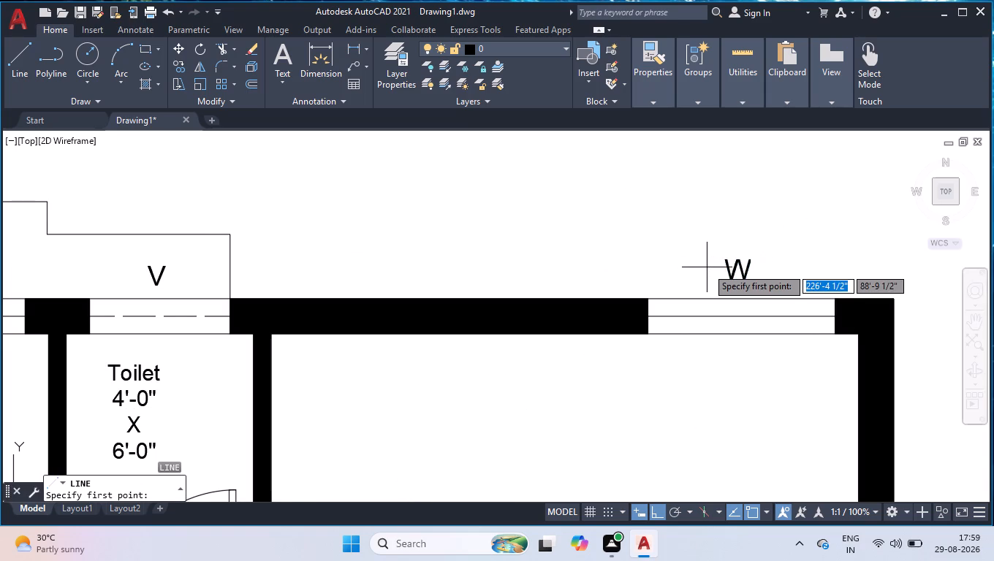
click(630, 299)
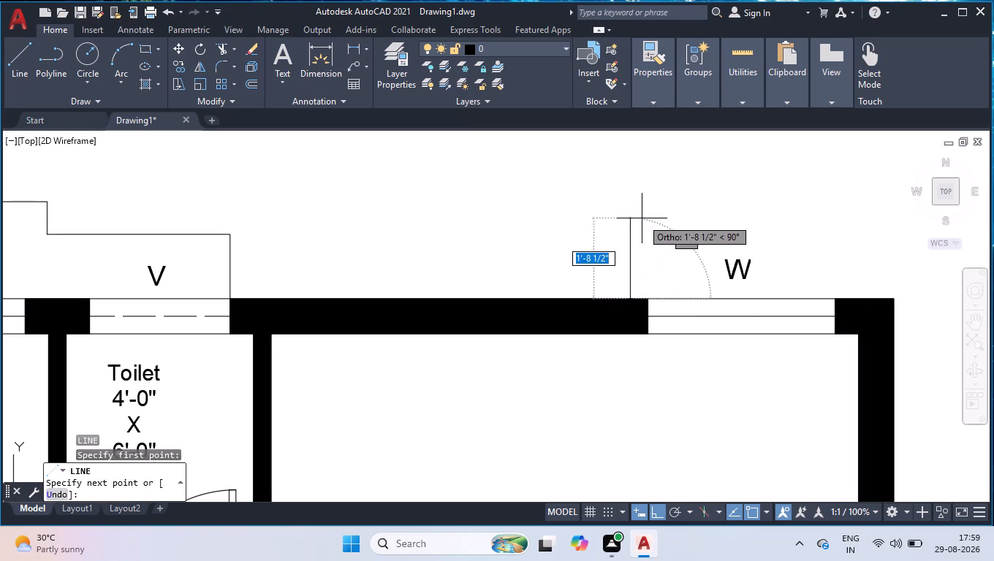
click(642, 218)
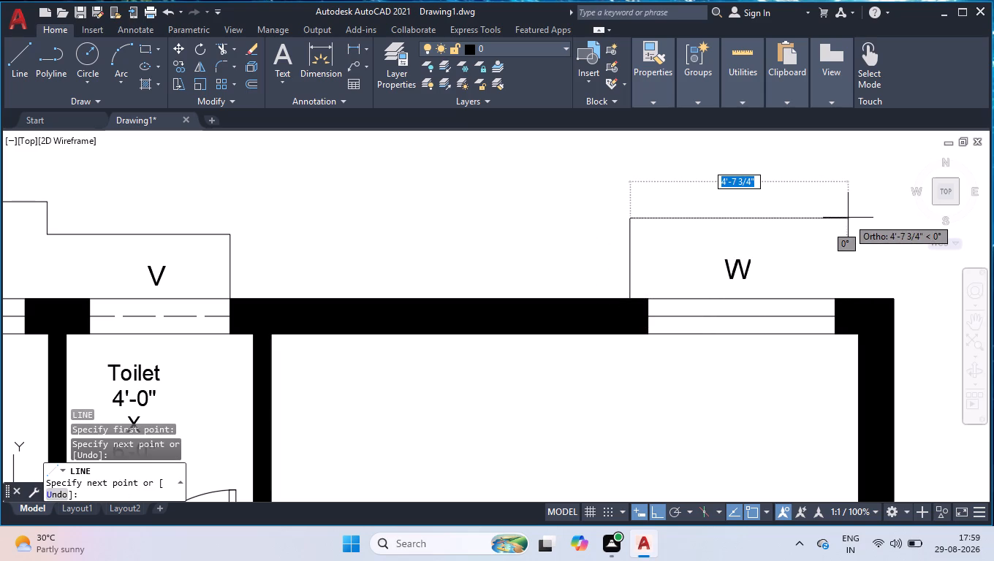
click(852, 221)
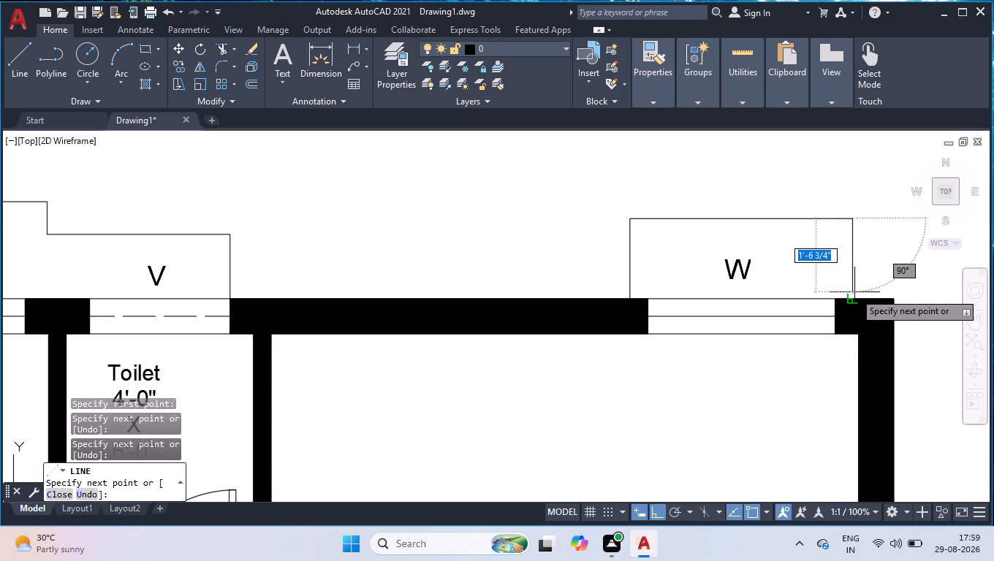
click(854, 294)
key(space)
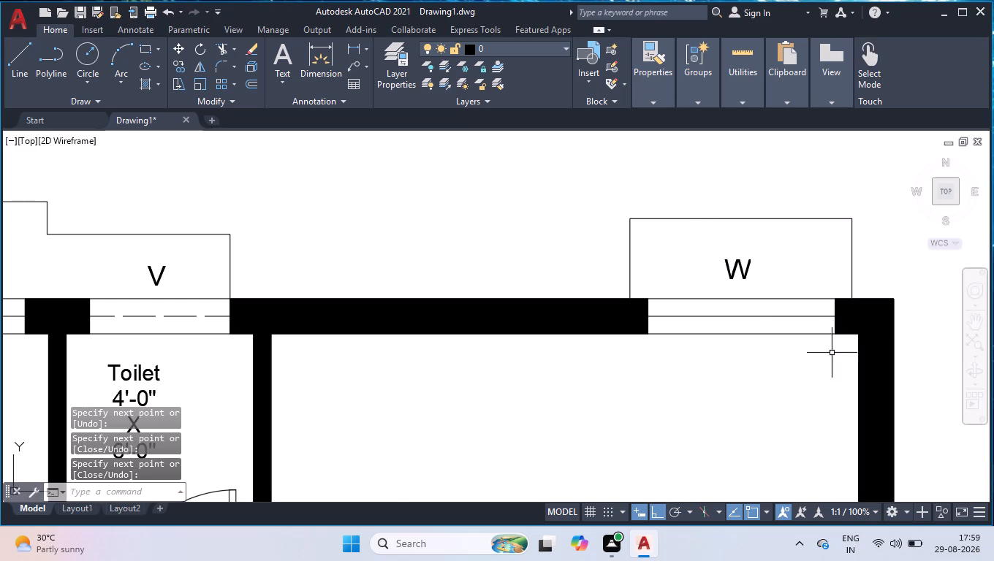
scroll(751, 319, down, 2)
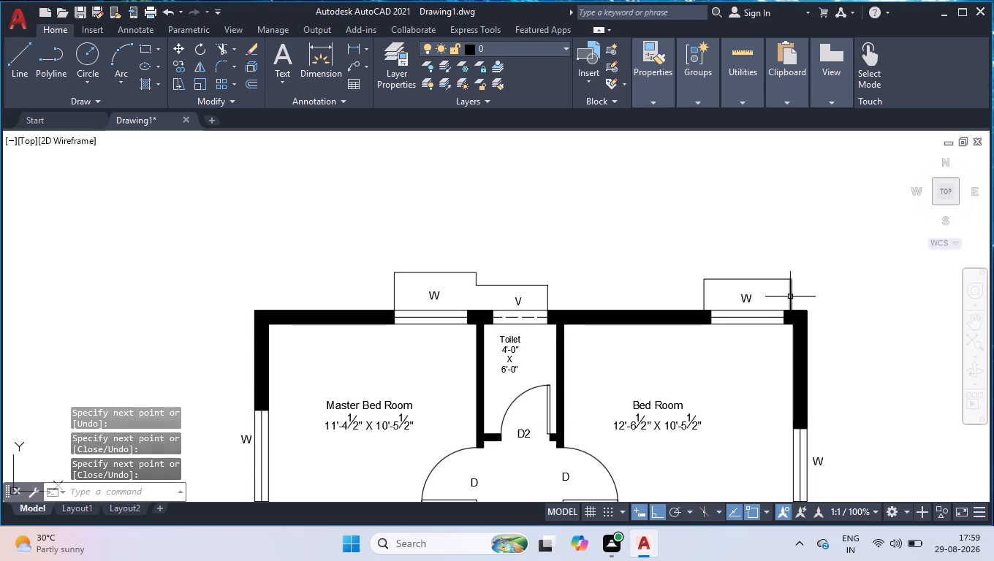
Move the outer line of the north-east Bed Room's top window outline closer to the wall and trim both side lines back to it.
scroll(783, 285, up, 3)
click(730, 259)
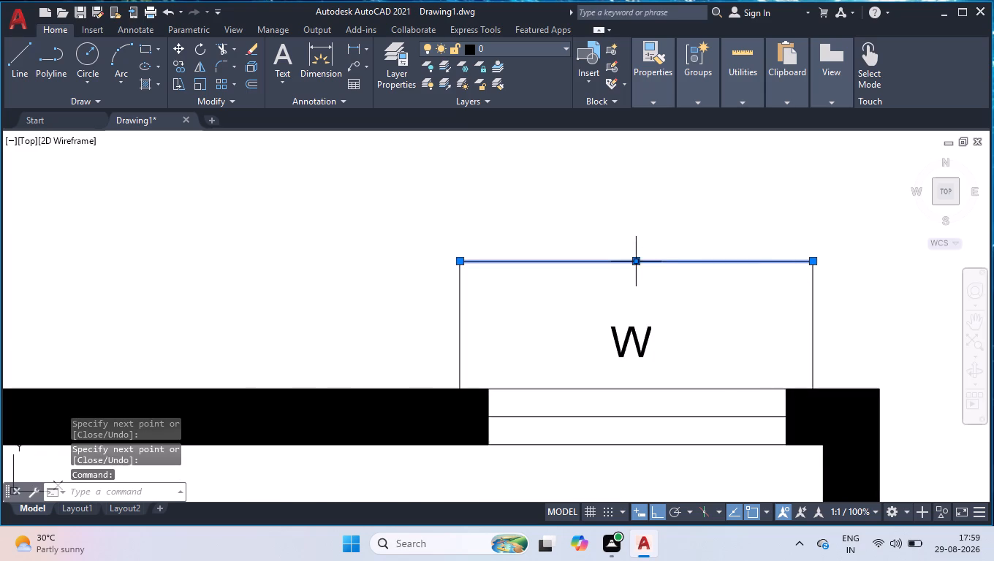
click(635, 261)
click(631, 288)
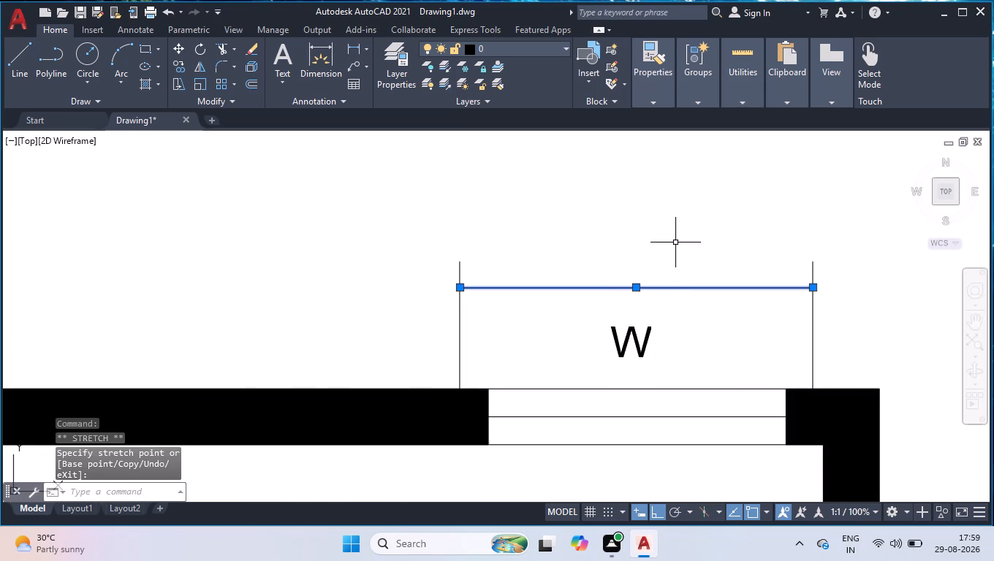
text(TR)
key(Return)
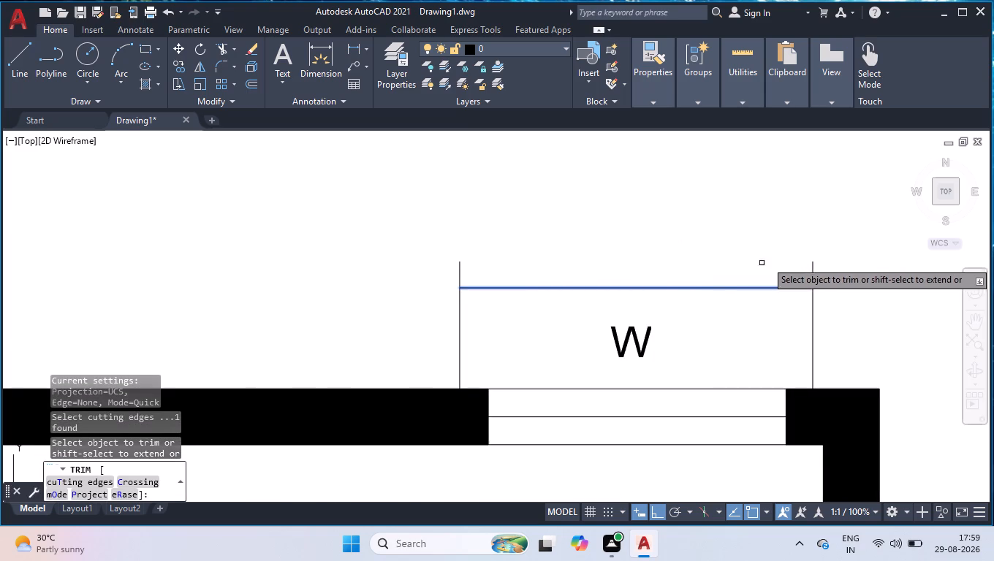
click(827, 269)
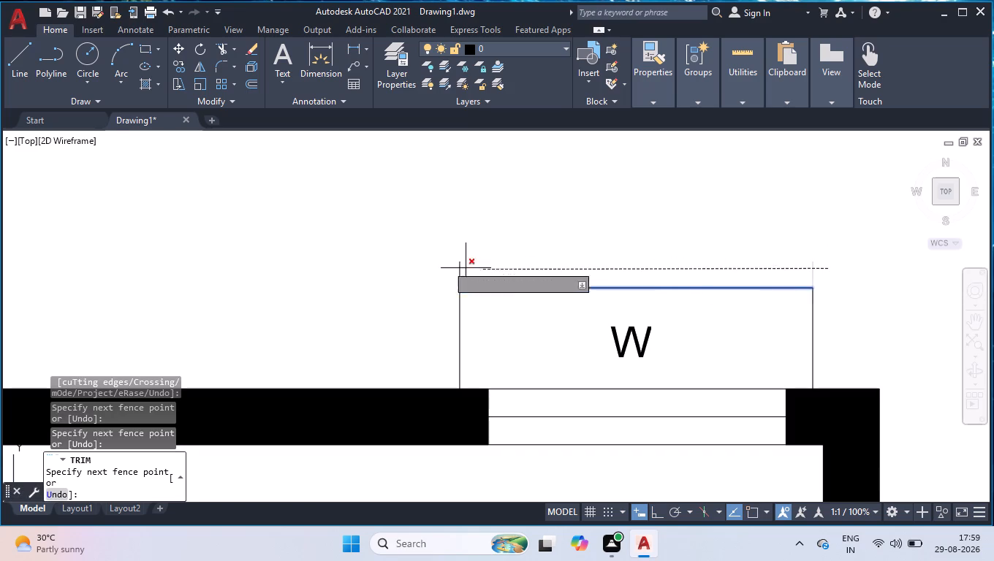
click(368, 269)
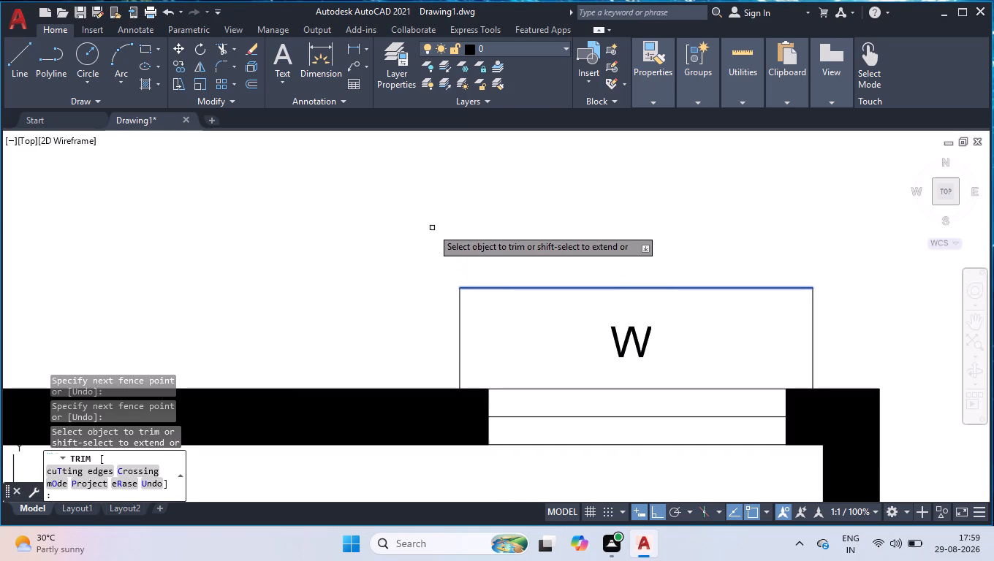
key(space)
Draw a three-sided outline outside the north-east Bed Room's east window, about 5' long and projecting about 1'-2 1/2" from the wall.
scroll(466, 236, down, 2)
scroll(610, 215, down, 1)
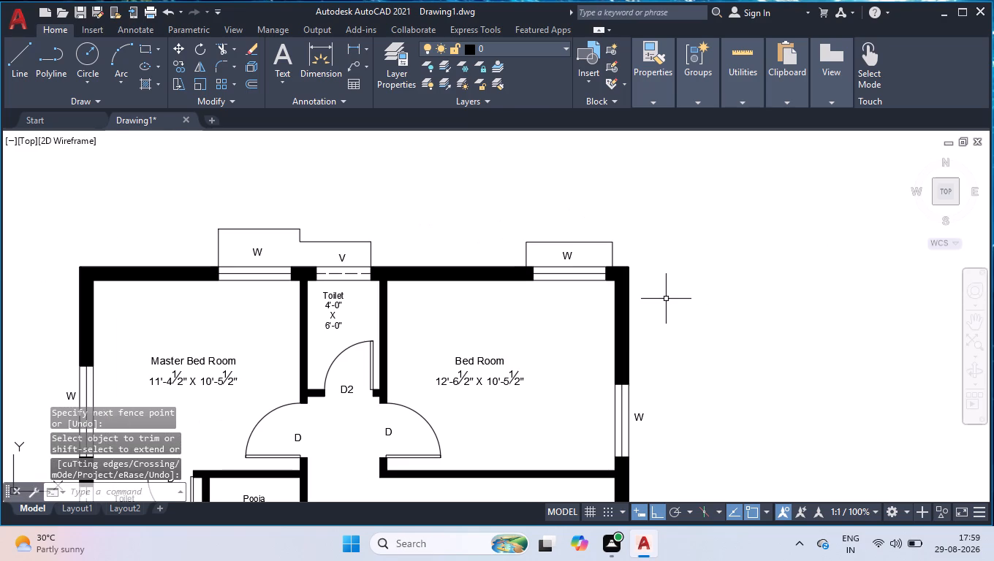
scroll(678, 378, up, 1)
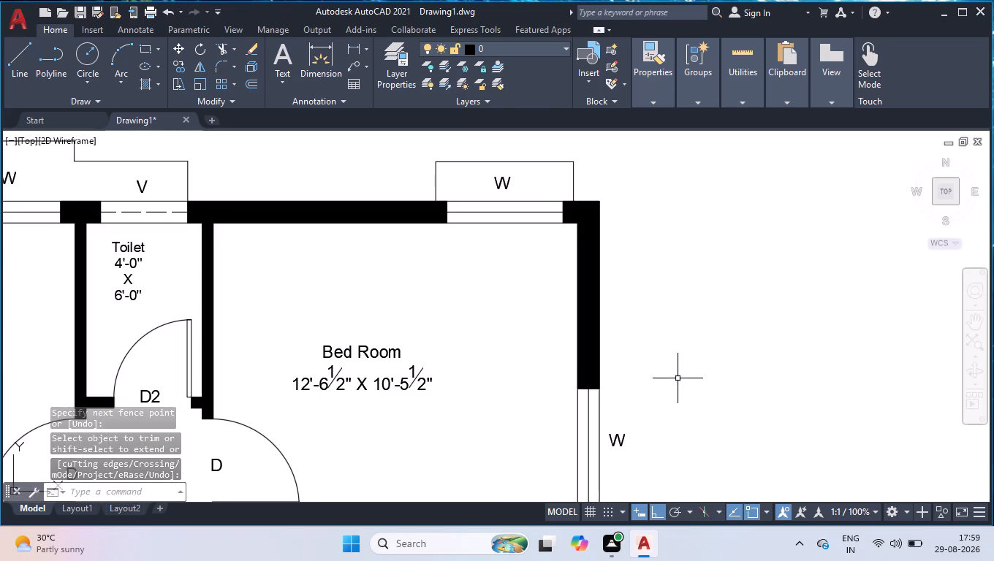
scroll(685, 342, down, 1)
scroll(669, 419, up, 2)
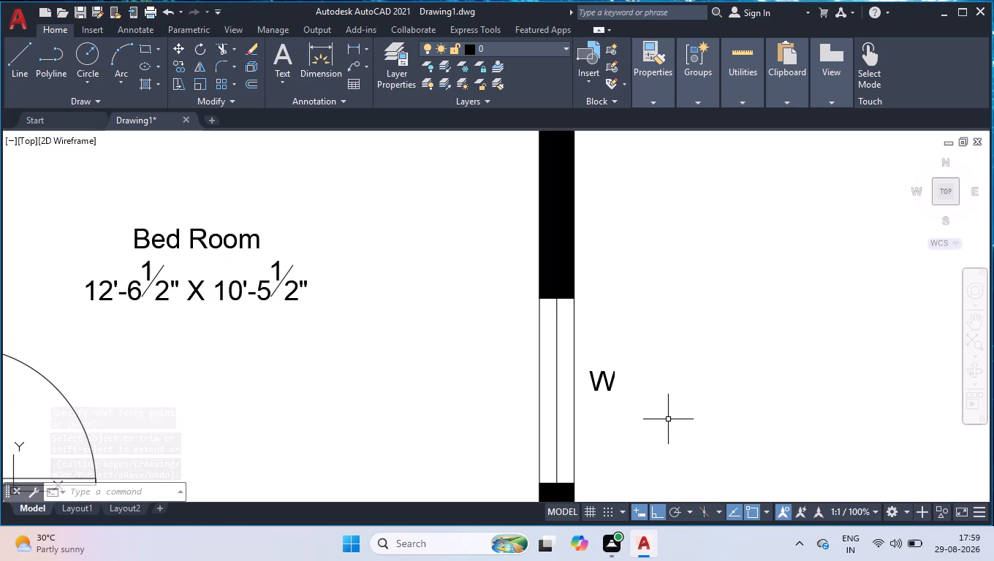
key(l)
key(Return)
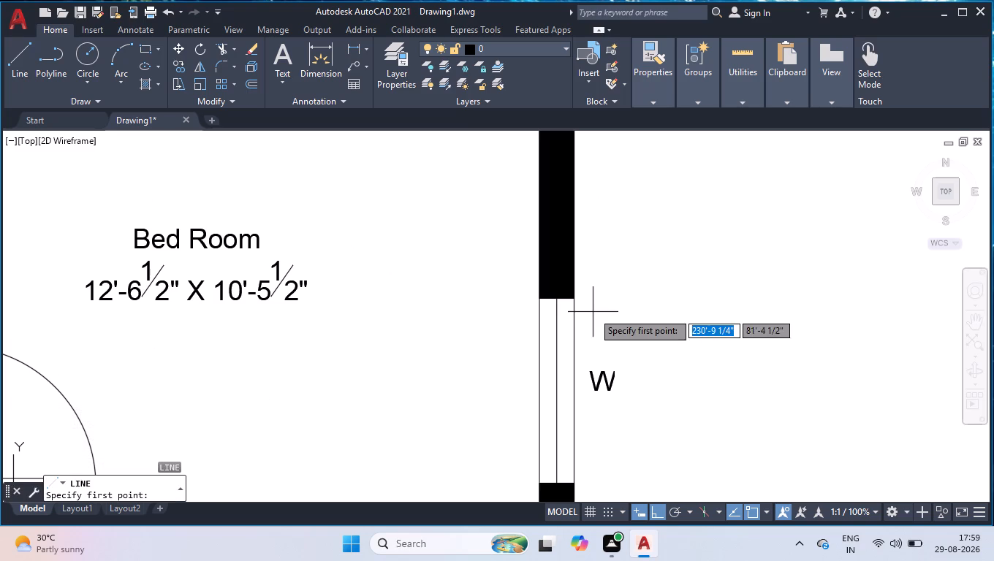
click(577, 278)
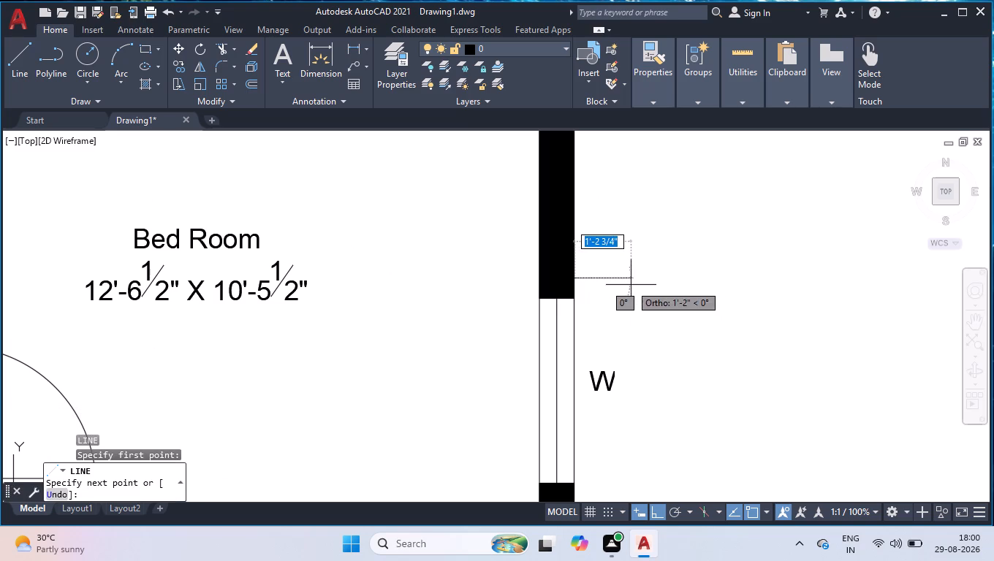
click(631, 285)
scroll(634, 434, down, 2)
scroll(644, 479, up, 2)
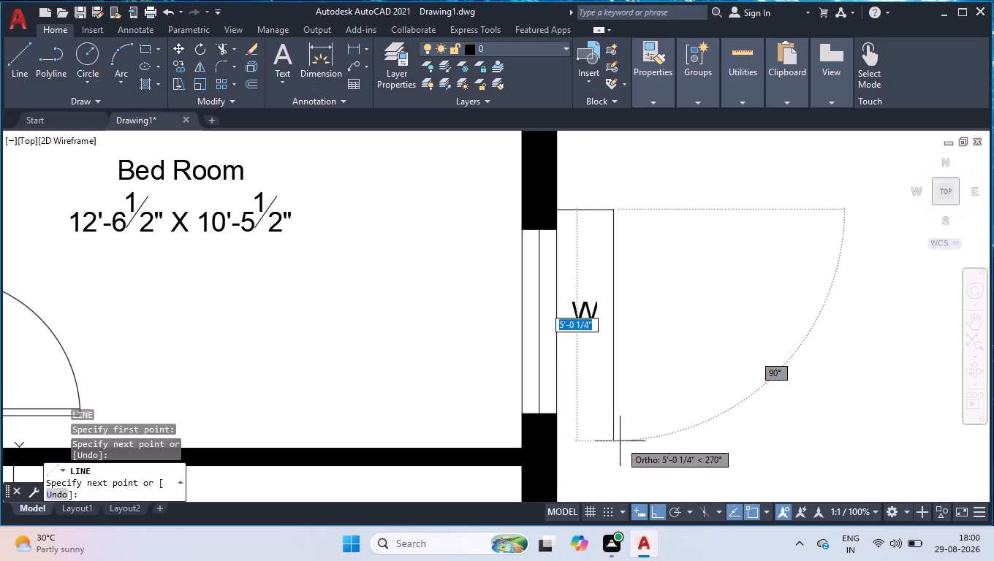
click(620, 440)
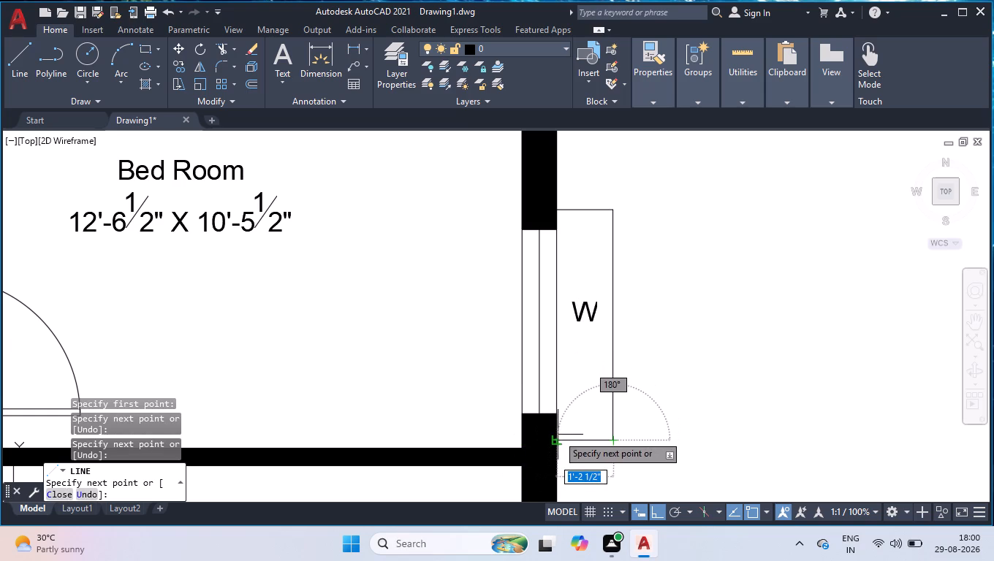
click(558, 438)
key(space)
Draw one three-sided outline outside the Hall's east wall spanning the upper window W and door D, projecting about 1'-5 3/4".
scroll(599, 397, down, 3)
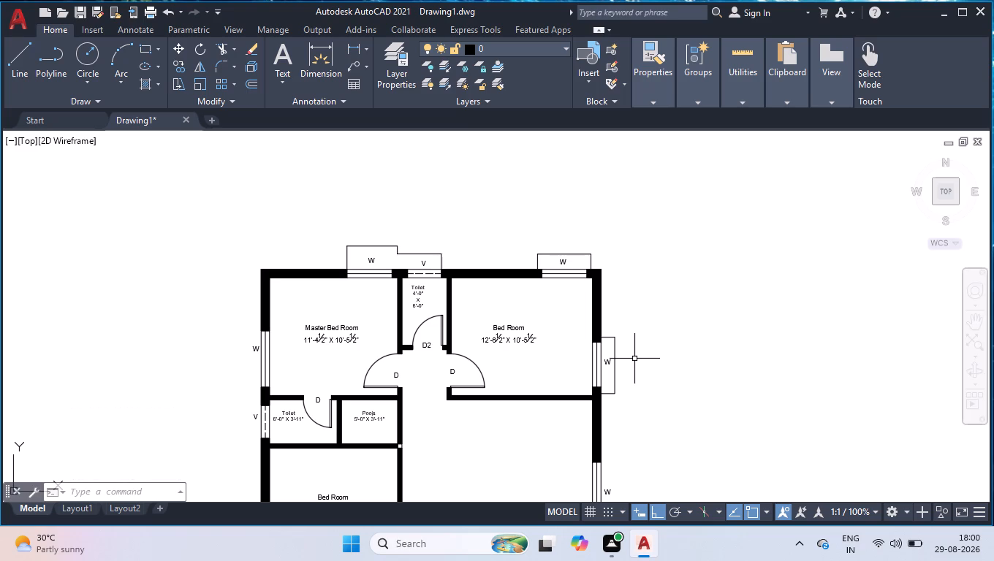
scroll(610, 302, down, 1)
scroll(613, 433, up, 1)
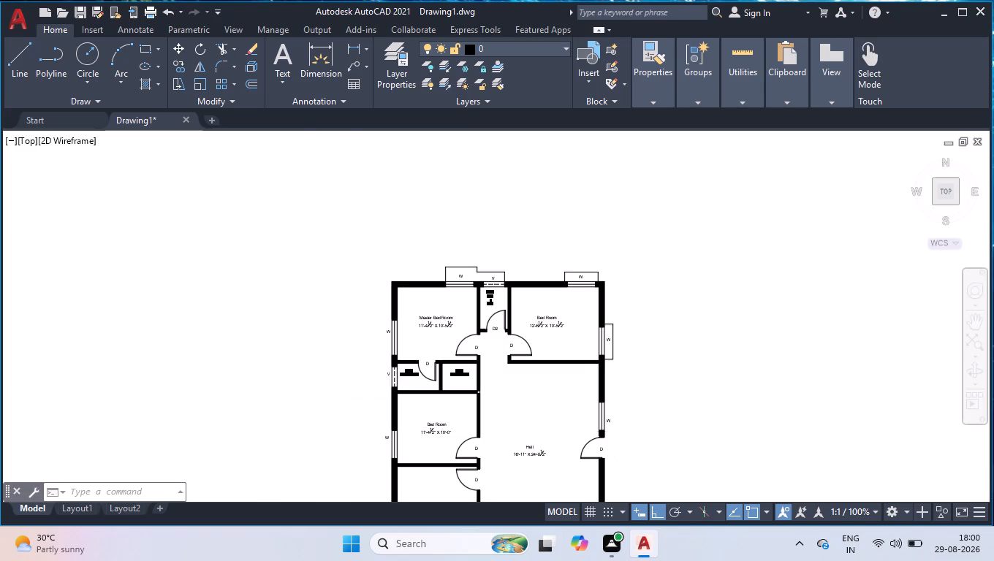
scroll(613, 433, up, 3)
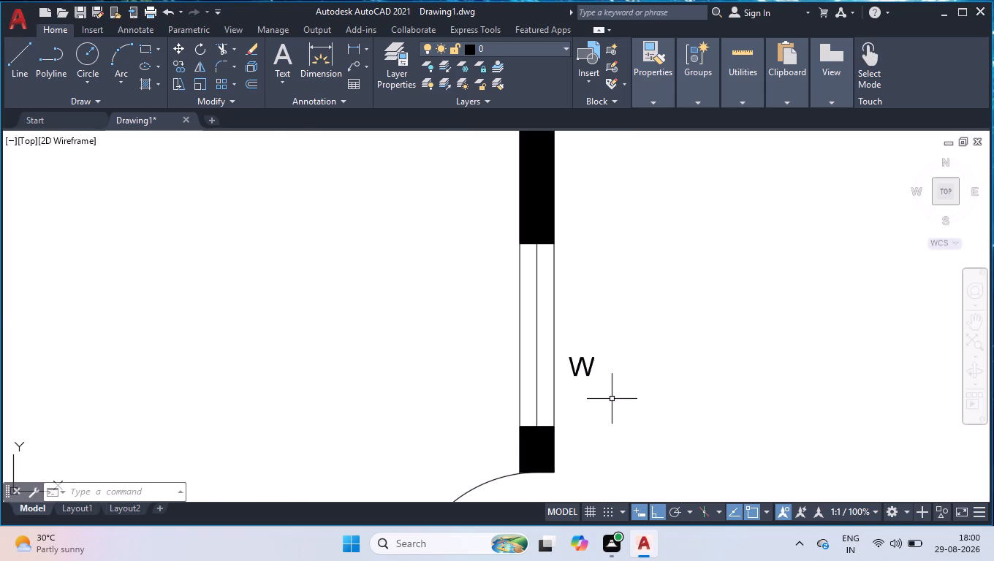
key(space)
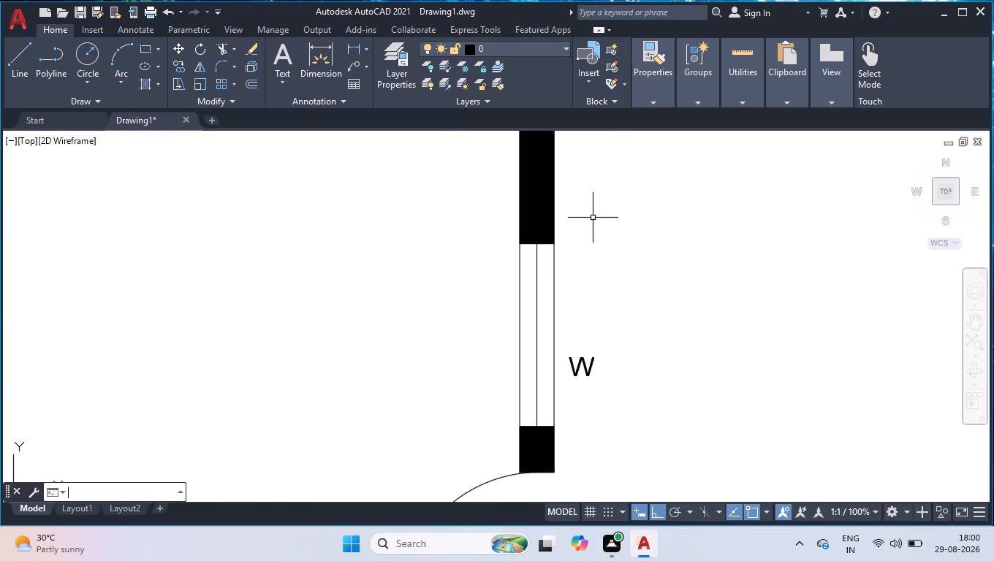
click(553, 207)
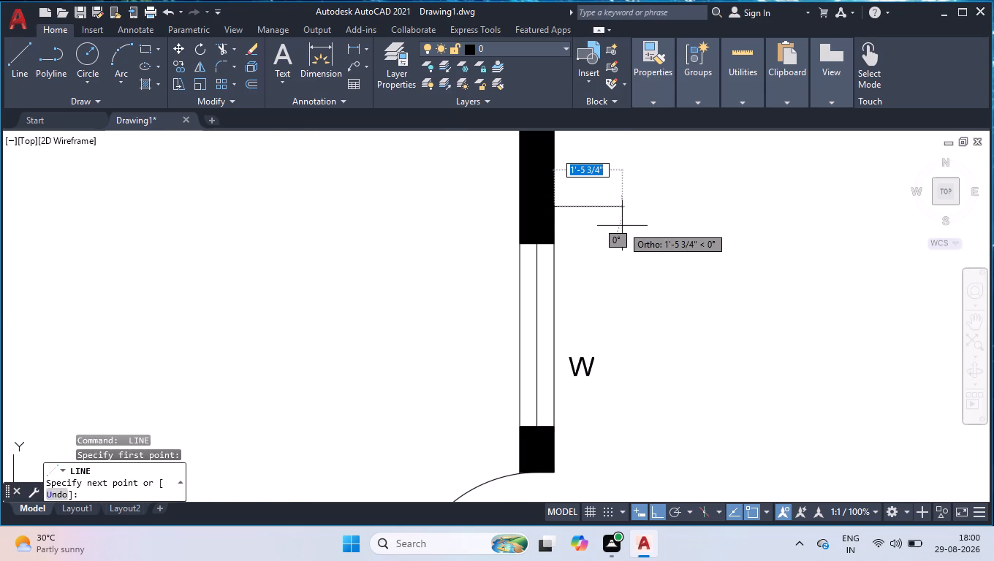
click(621, 226)
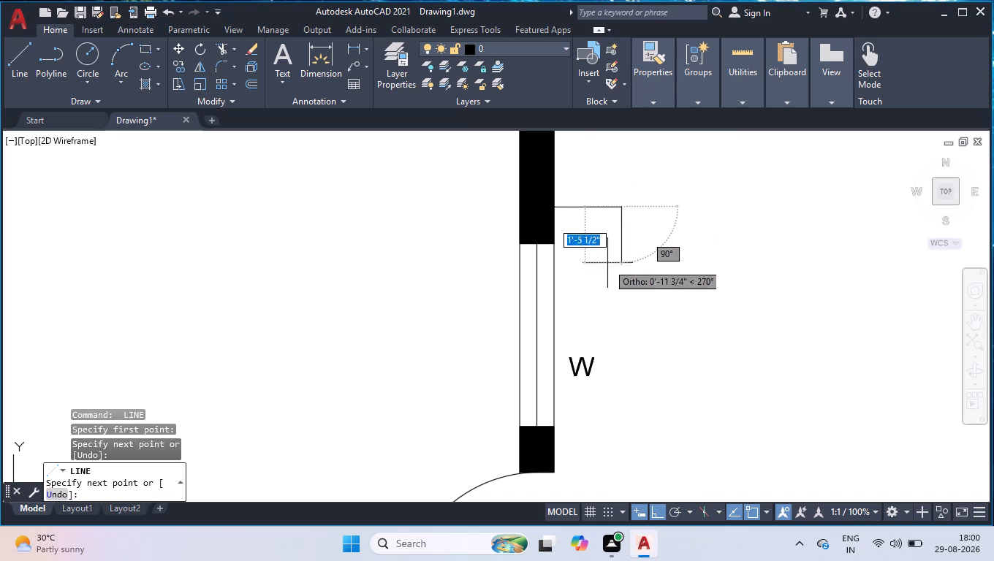
scroll(618, 365, down, 2)
scroll(639, 491, up, 3)
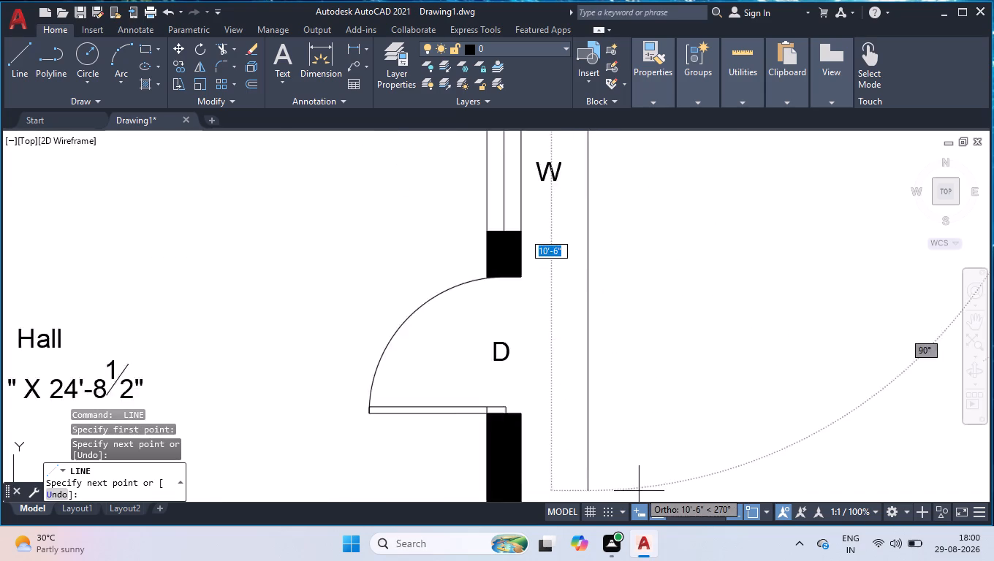
click(575, 451)
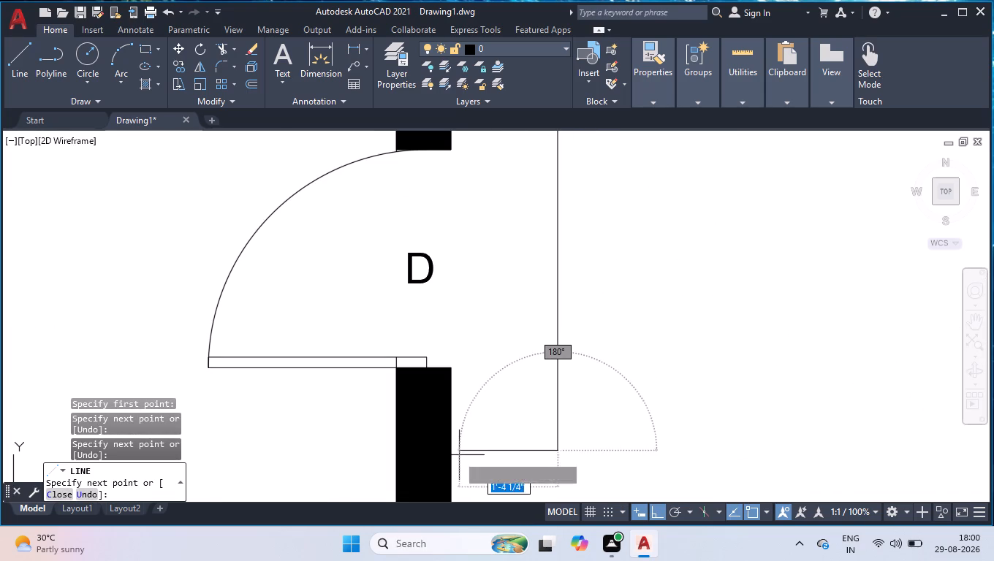
click(455, 455)
key(space)
Move the W label of the Hall's lower east window down beside the window's lower half, just clear of the wall's outer face.
scroll(544, 401, down, 2)
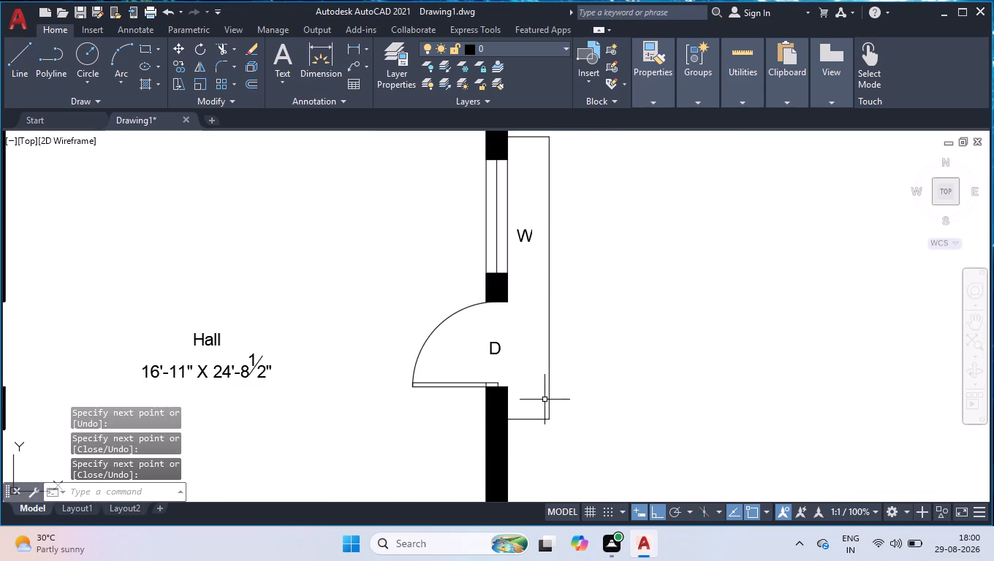
scroll(569, 359, down, 3)
scroll(576, 421, up, 3)
scroll(556, 356, down, 1)
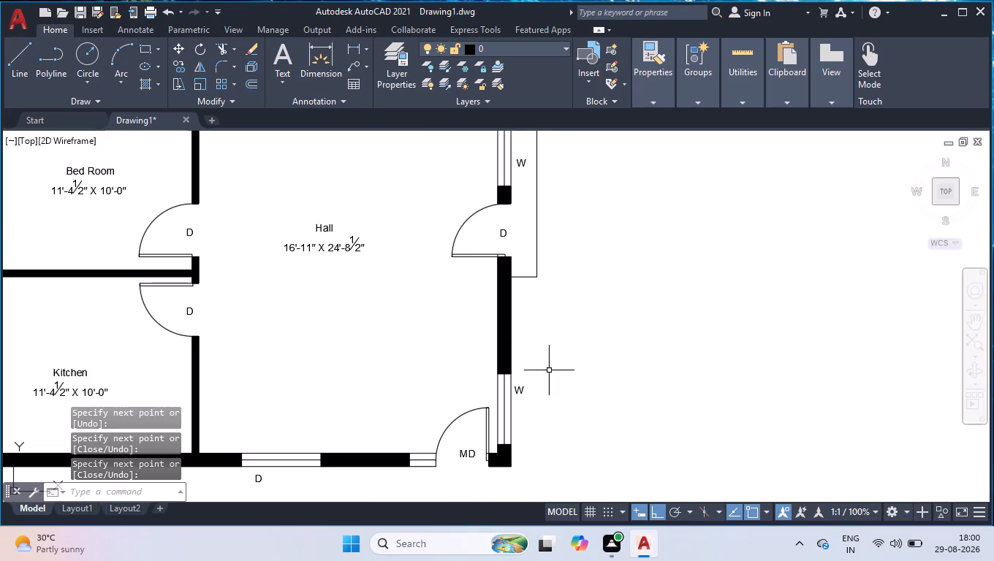
scroll(528, 427, up, 2)
click(515, 335)
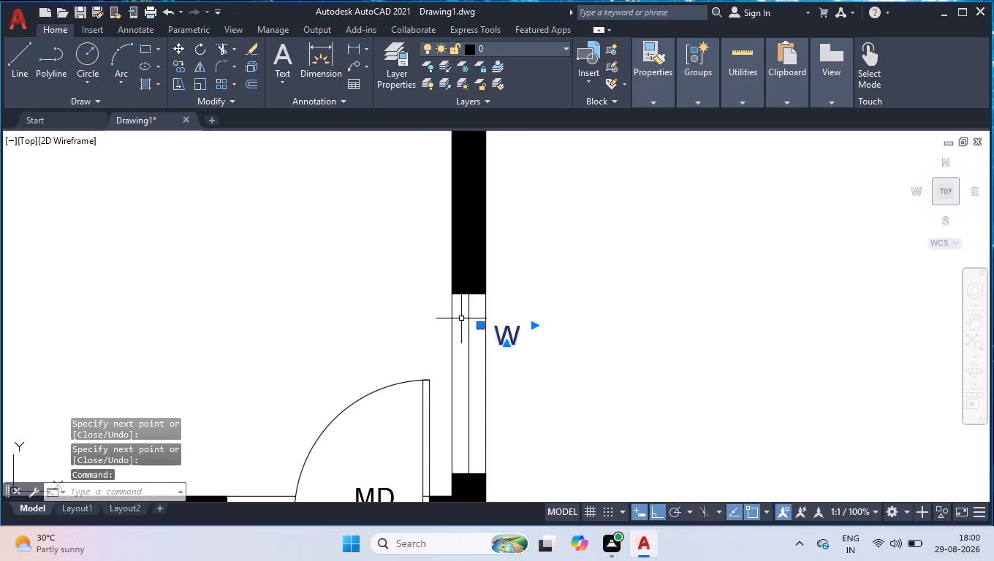
click(482, 324)
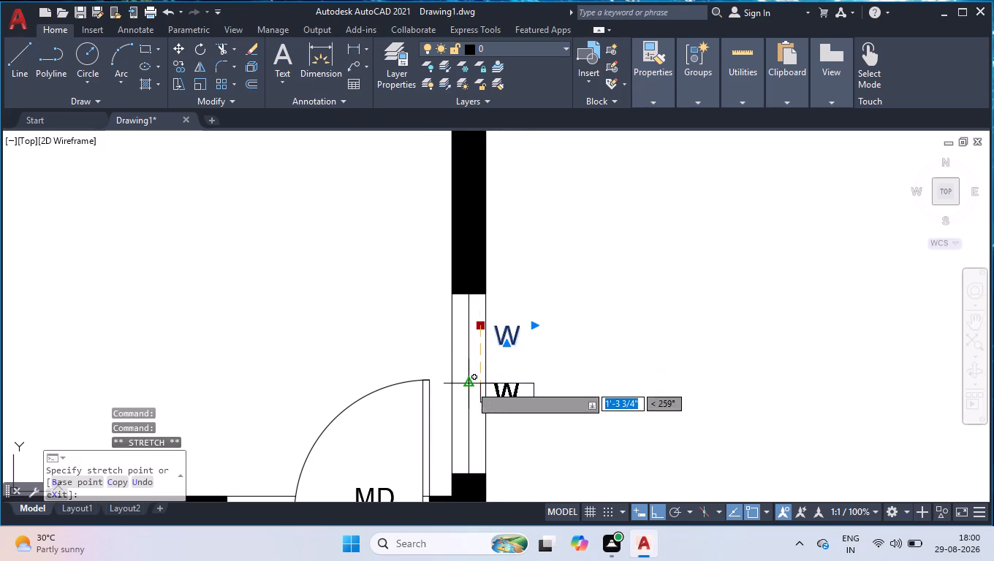
click(474, 409)
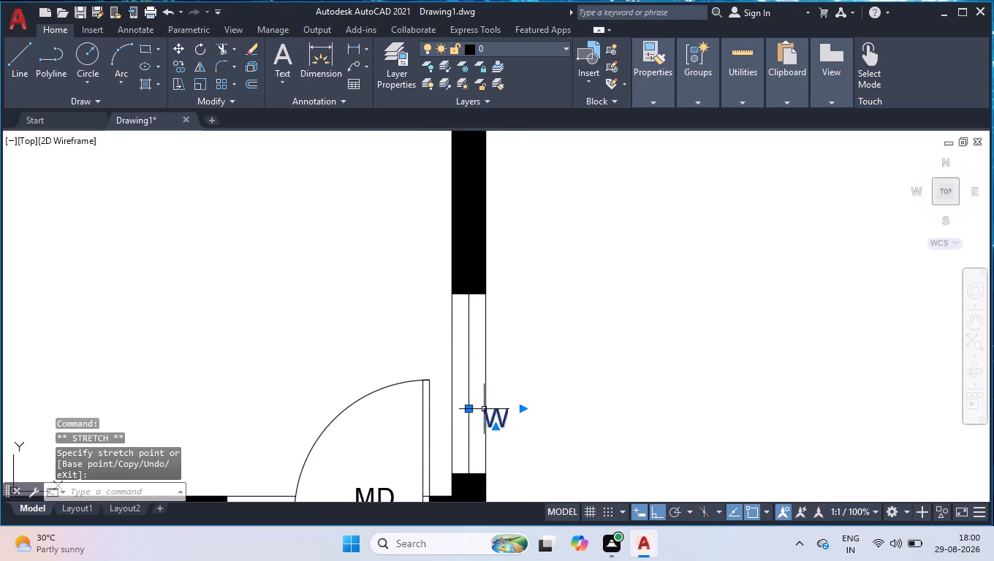
scroll(487, 414, up, 2)
click(442, 400)
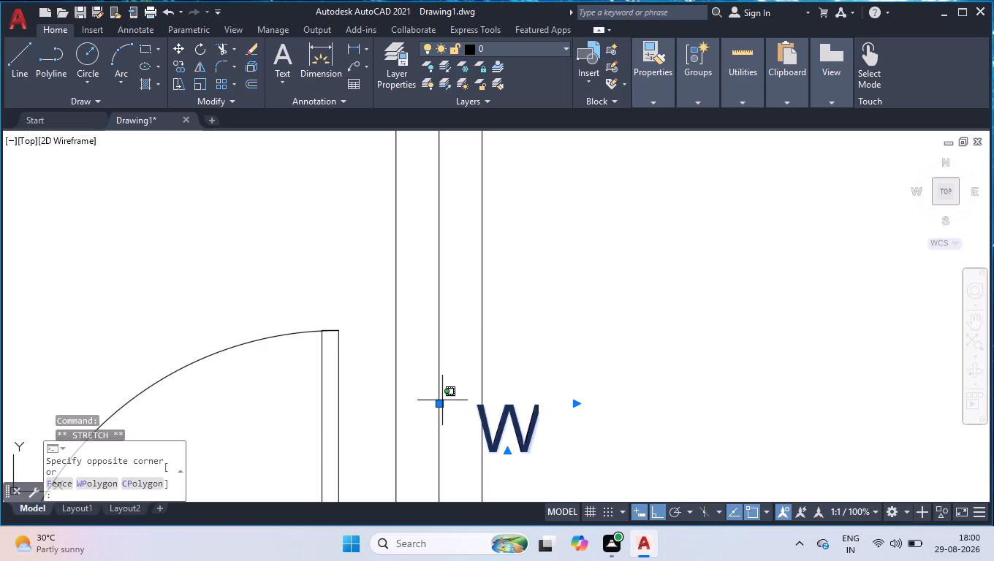
click(453, 400)
click(436, 403)
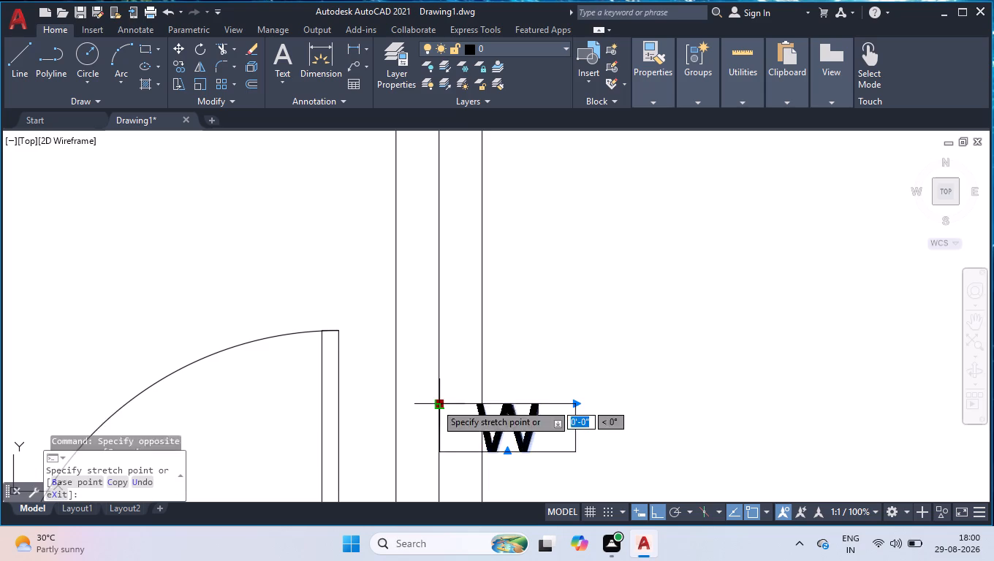
click(479, 401)
Draw a three-sided outline outside the Hall's lower east window, about 4'-6" long and projecting about 1'-3 1/4" from the wall.
scroll(528, 363, down, 2)
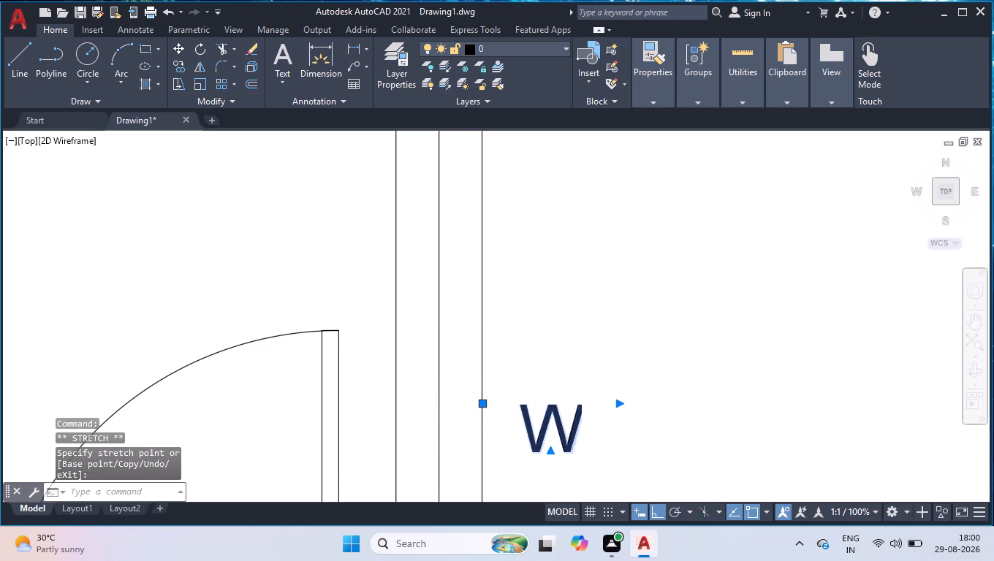
key(l)
key(Return)
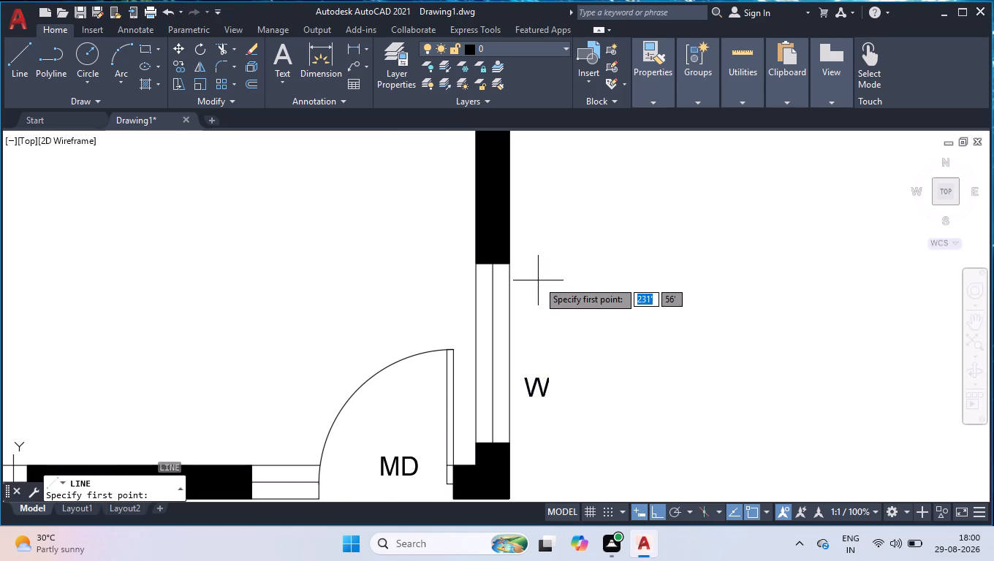
click(515, 457)
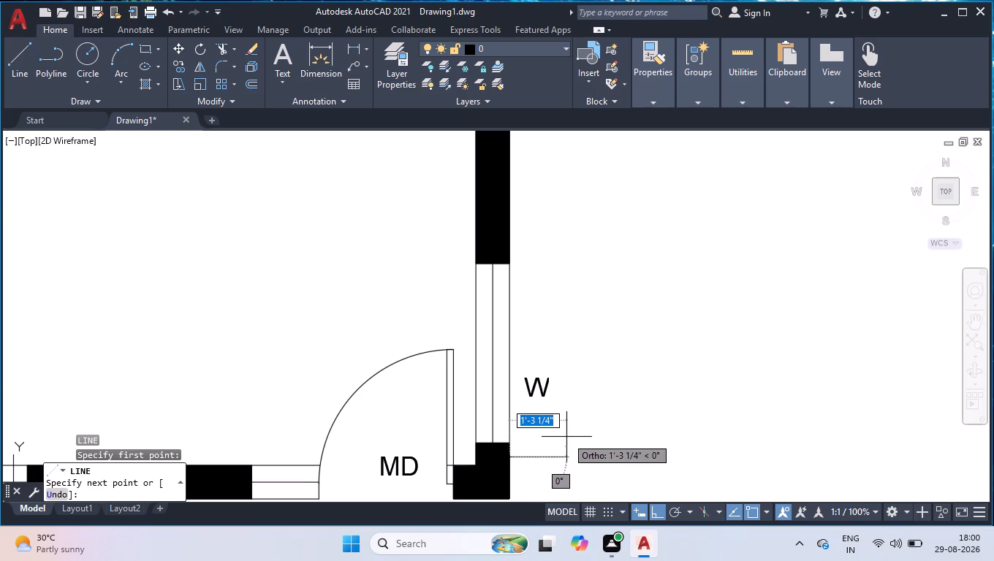
click(566, 437)
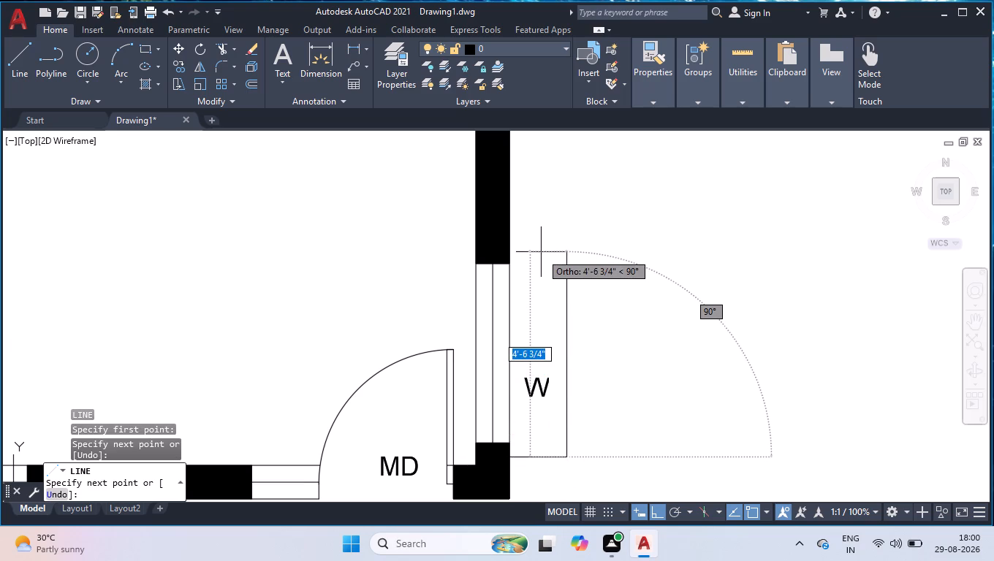
click(539, 256)
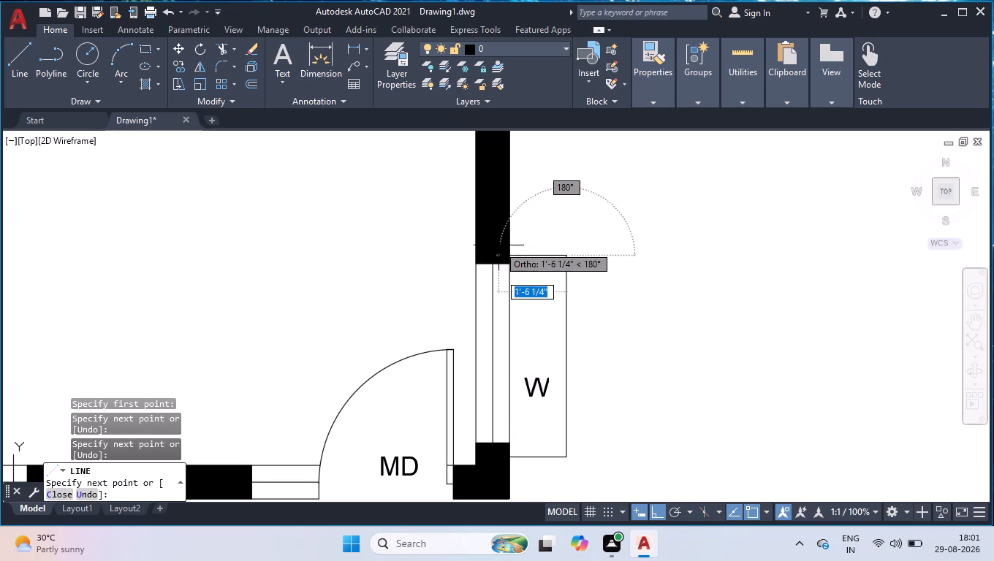
click(505, 255)
key(space)
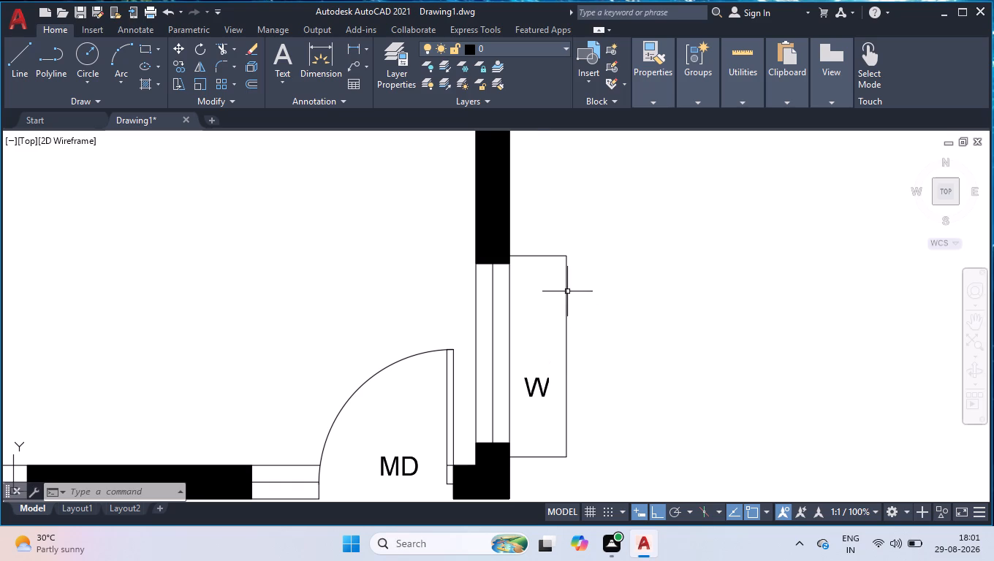
Draw a three-sided outline around the W3 label outside the Kitchen's west window, about 3'-8" long and projecting about 1'-5 3/4".
scroll(567, 291, down, 2)
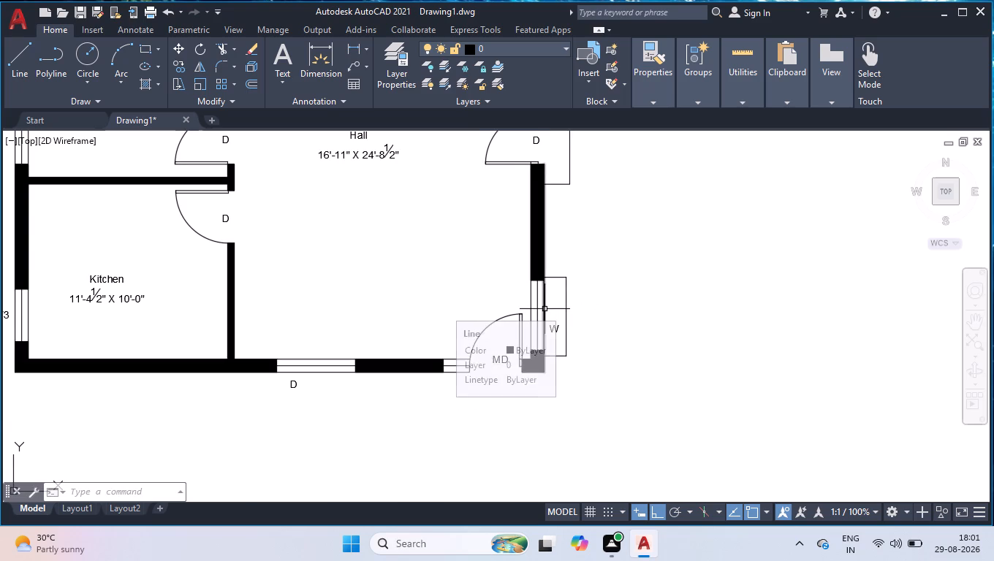
scroll(571, 366, down, 2)
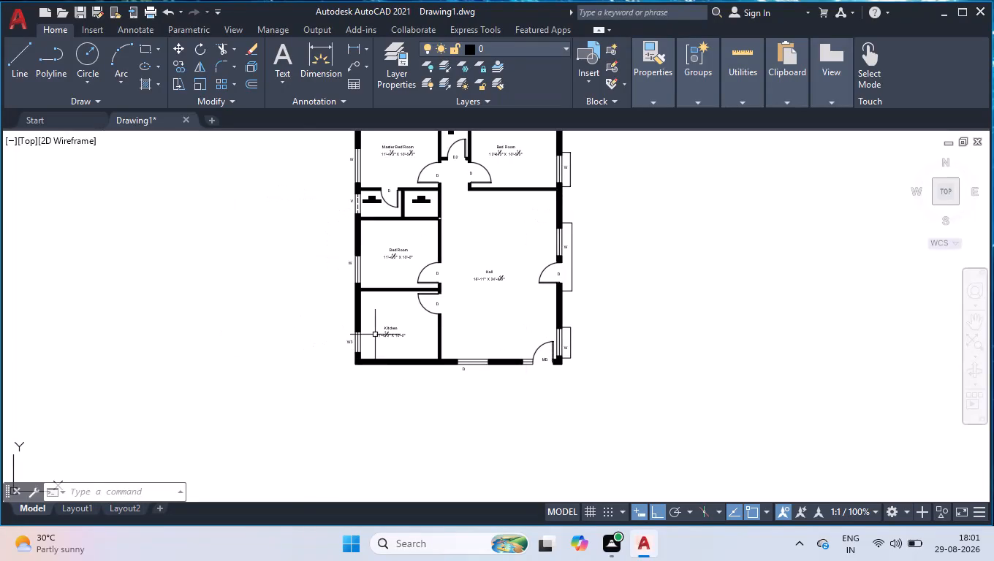
scroll(345, 334, up, 4)
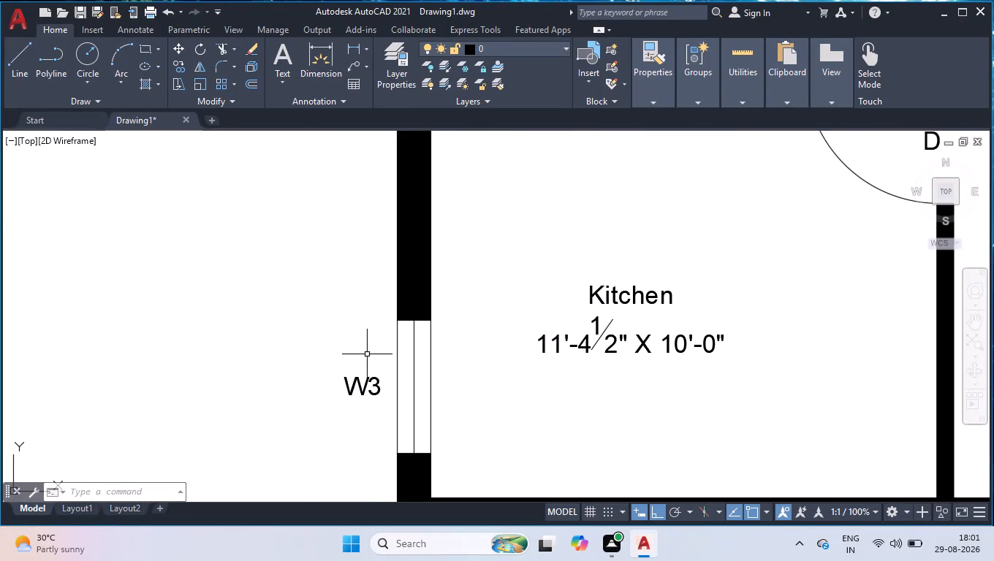
key(l)
key(Return)
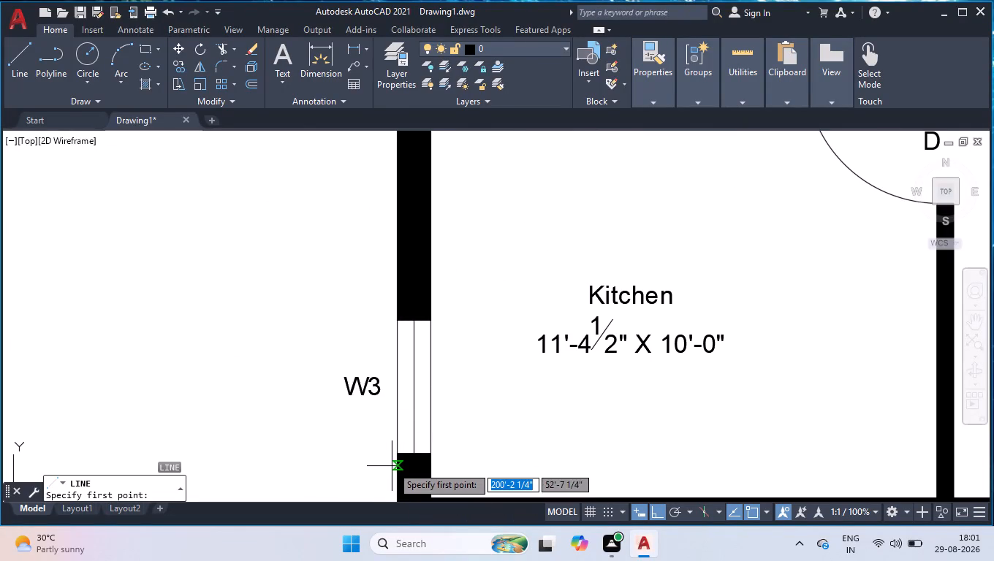
click(392, 469)
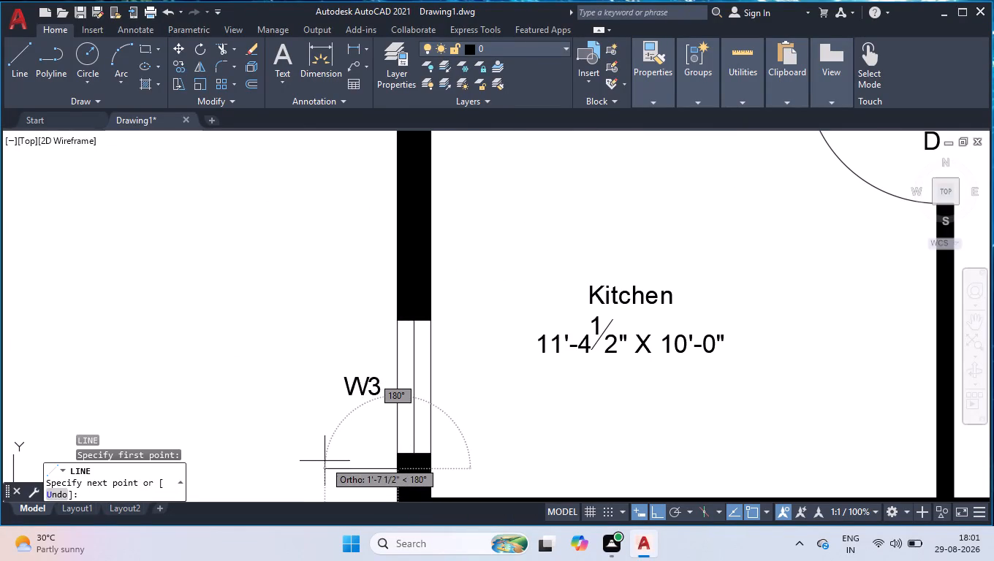
click(331, 461)
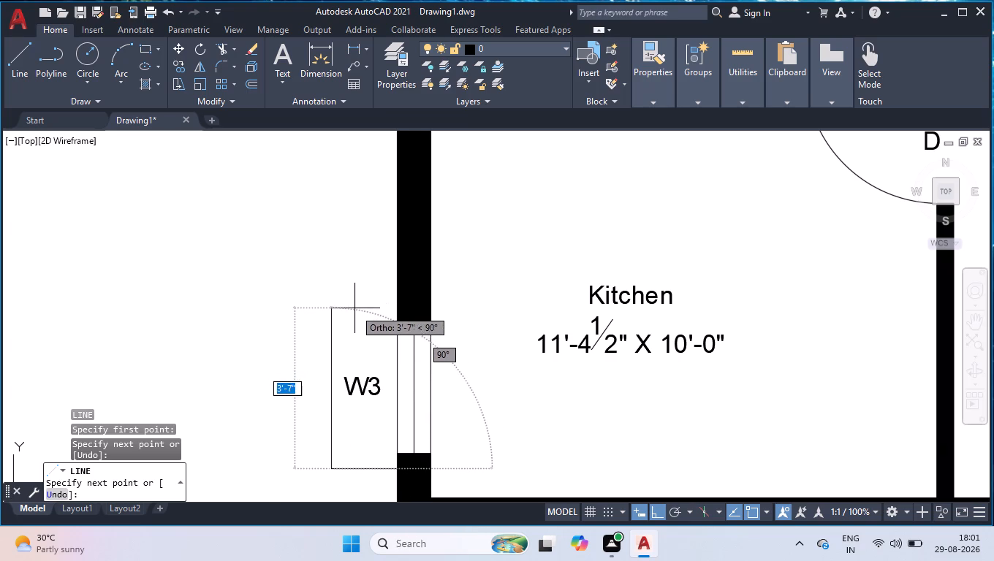
click(355, 304)
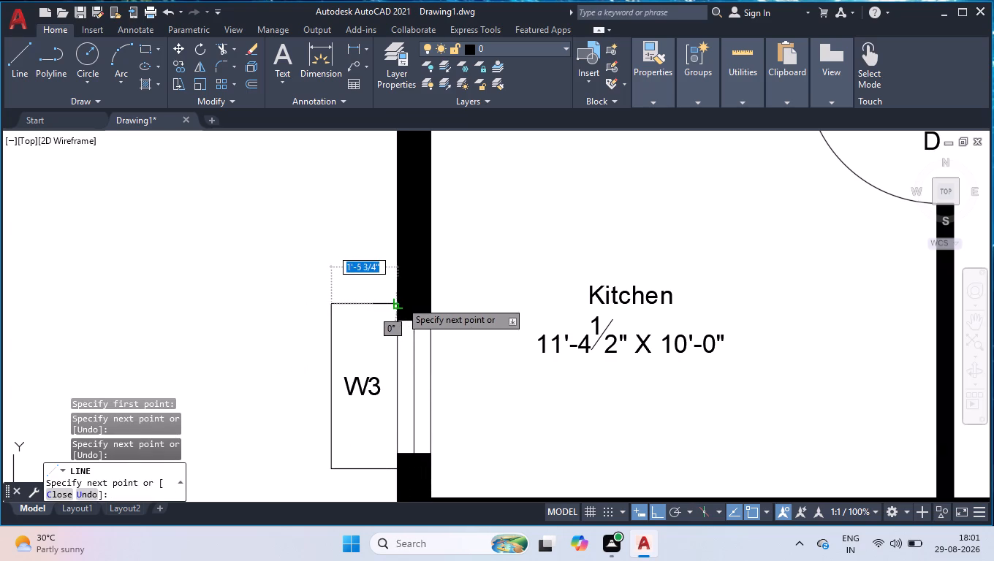
click(400, 302)
key(space)
Draw a three-sided outline outside the west Bed Room's window, about 5'-1" long and projecting about 1'-3" from the wall.
scroll(401, 318, down, 5)
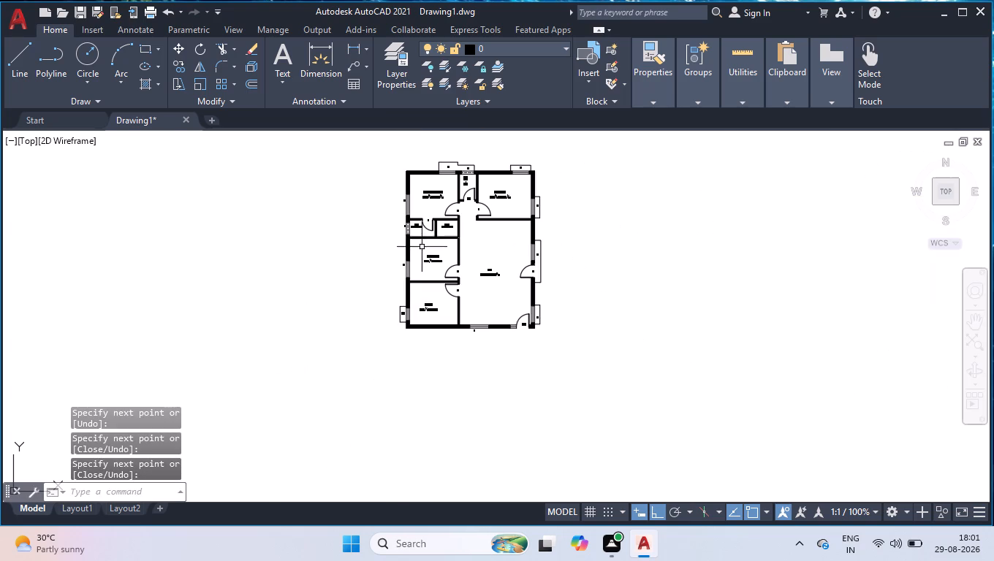
scroll(413, 215, up, 2)
scroll(398, 346, up, 2)
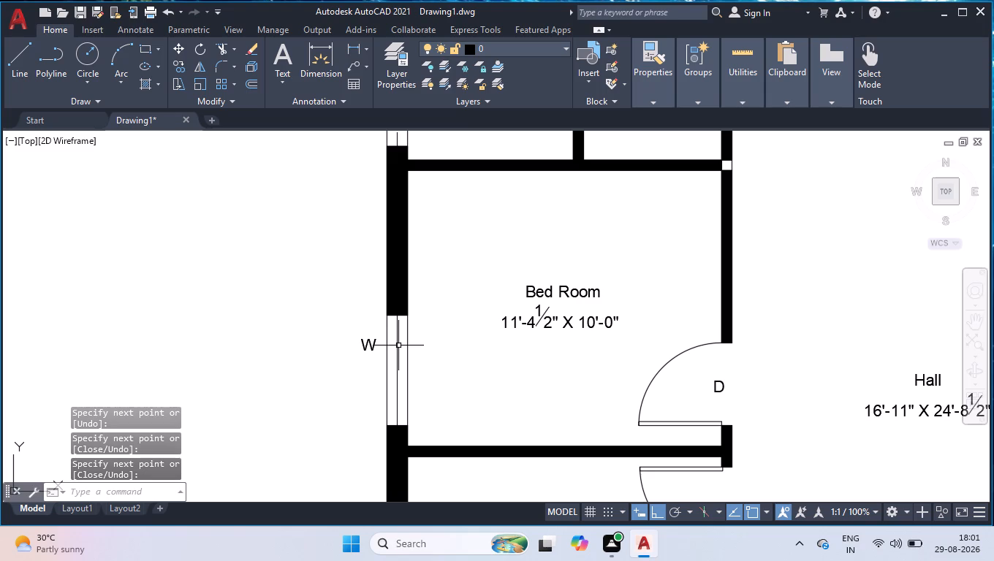
scroll(378, 344, up, 2)
scroll(387, 301, down, 1)
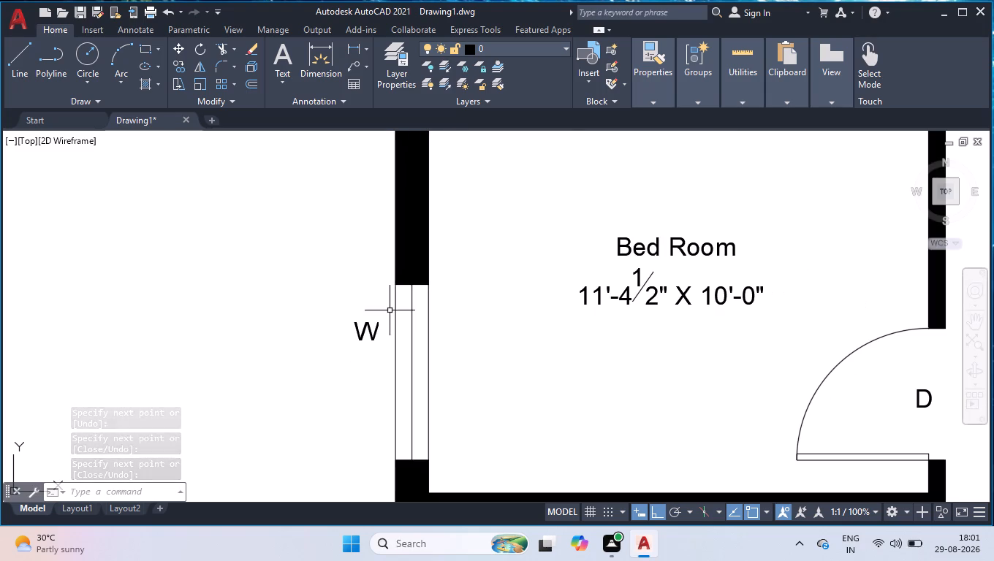
key(space)
click(394, 479)
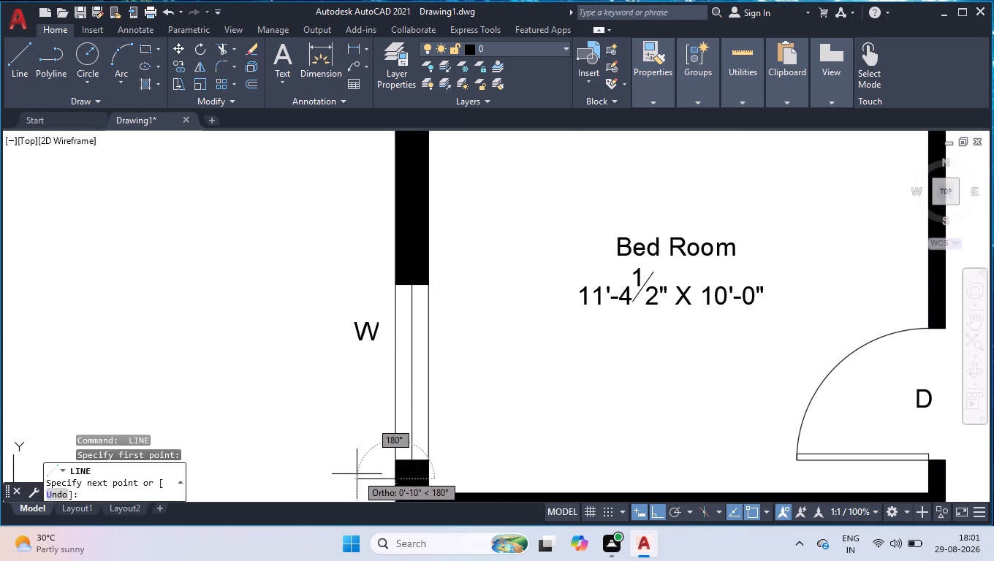
click(341, 475)
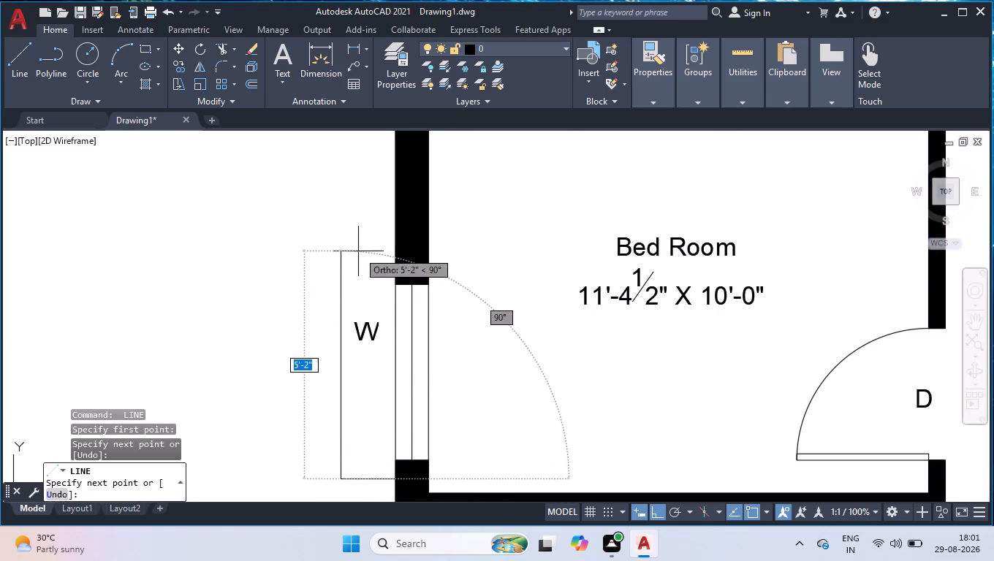
click(358, 255)
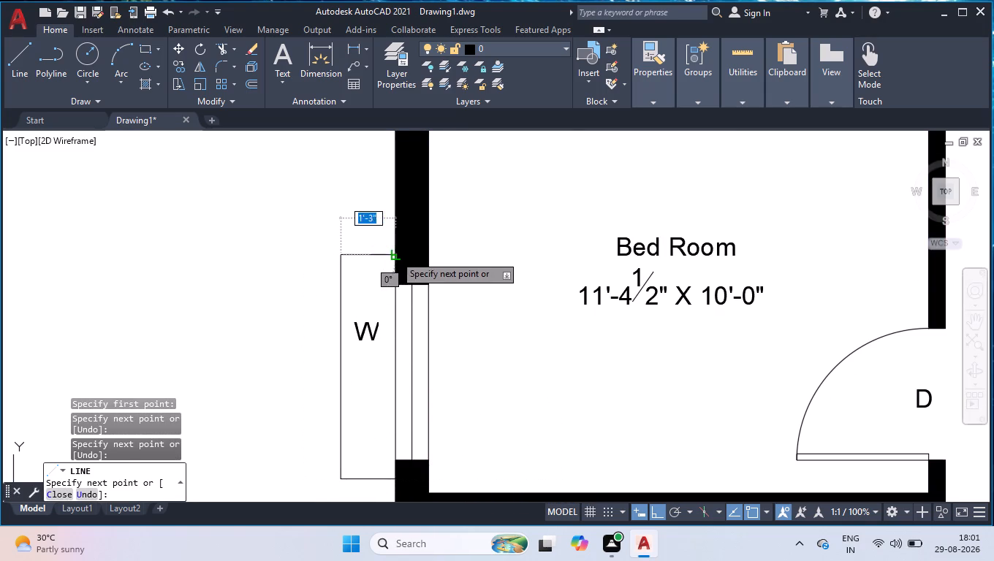
click(395, 255)
key(space)
Move the W label of the west Bed Room's window down to the middle of its outline.
scroll(402, 286, down, 1)
scroll(395, 308, up, 1)
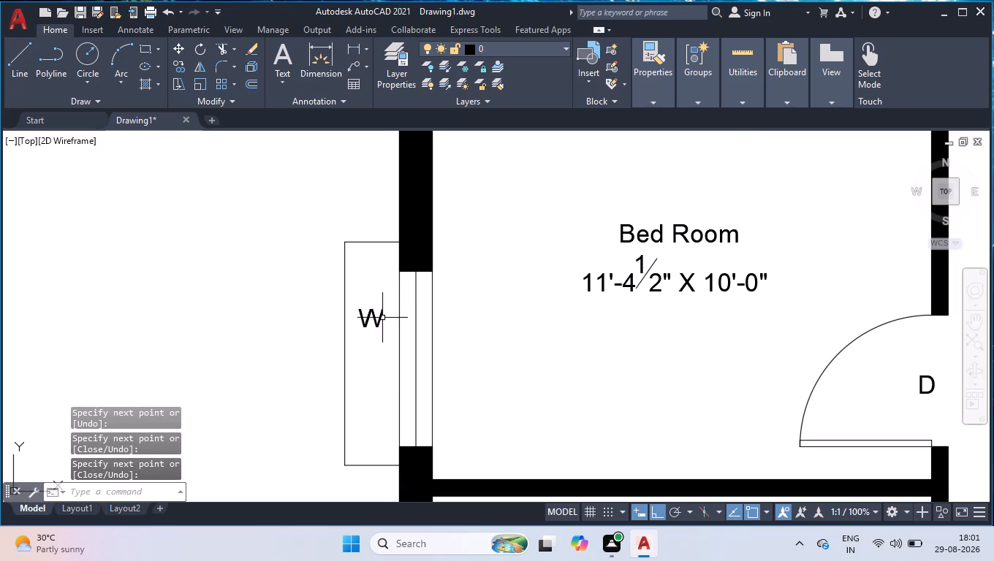
click(382, 318)
click(343, 308)
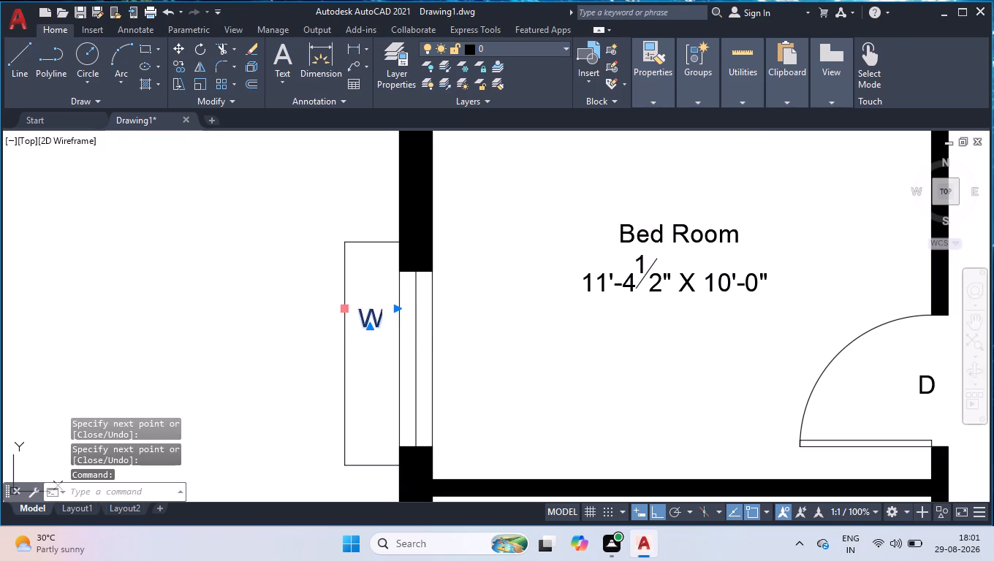
click(357, 345)
Draw a three-sided outline around the V label outside the Toilet's west ventilator, about 3'-8" long.
scroll(378, 342, down, 4)
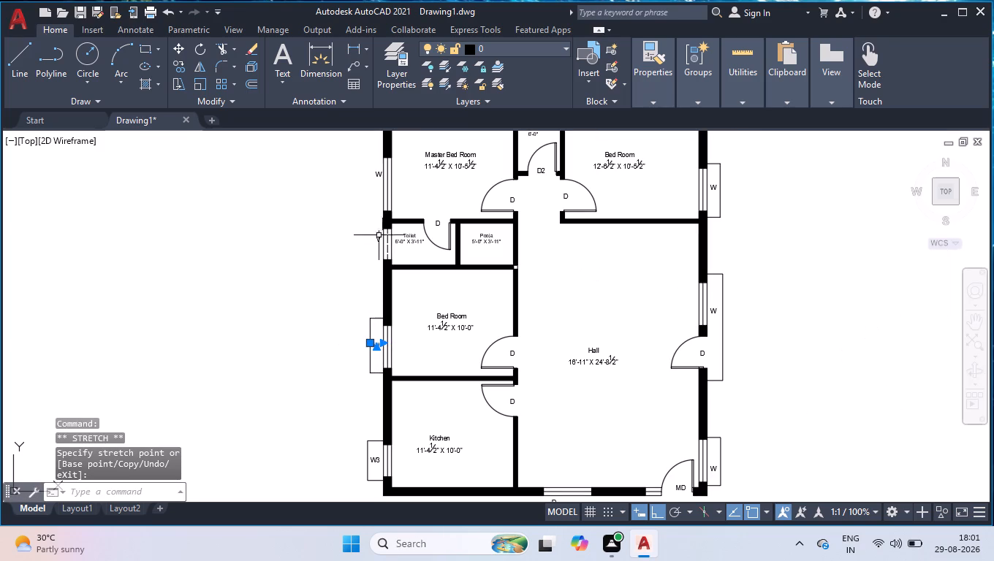
scroll(360, 139, up, 3)
scroll(396, 191, down, 1)
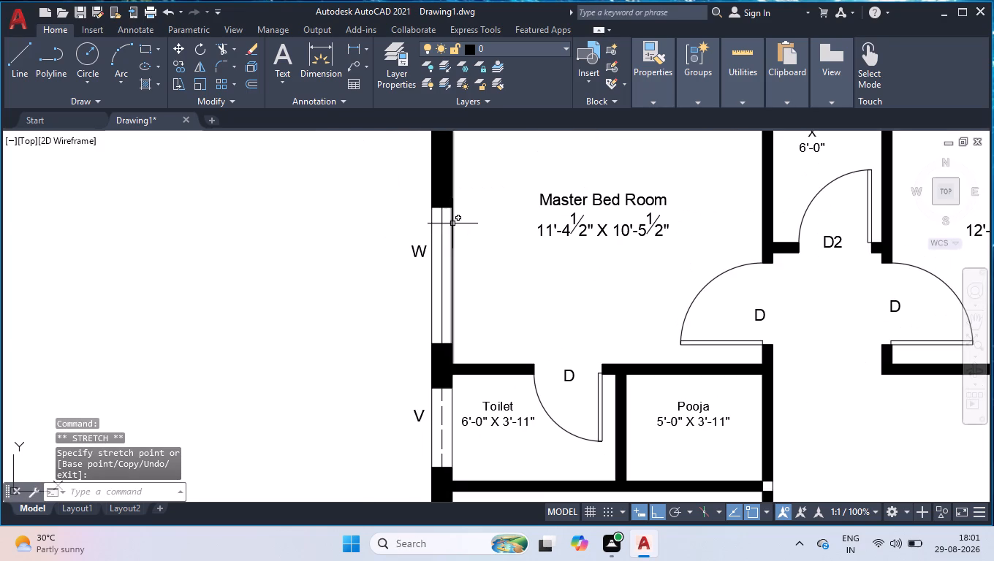
key(l)
key(Return)
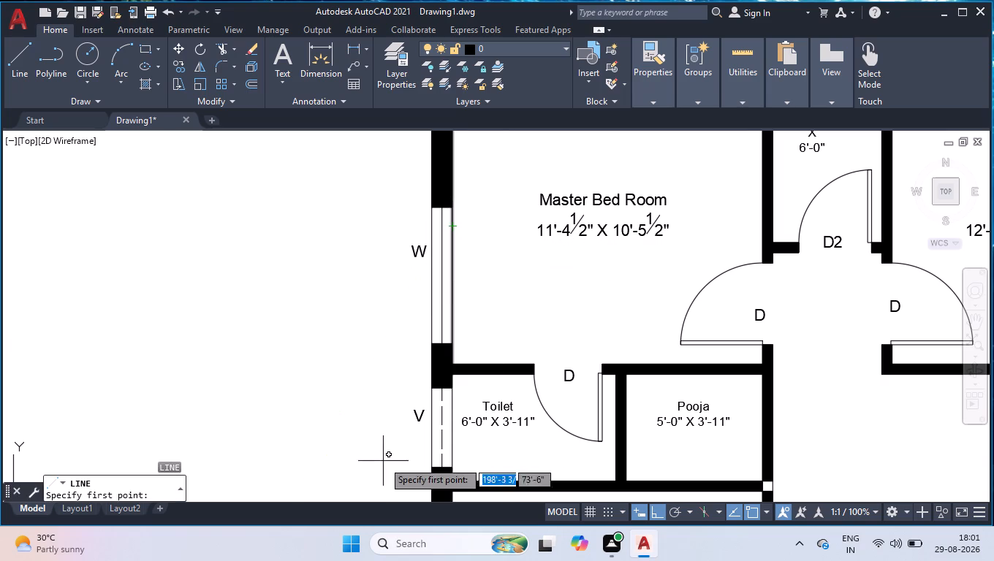
click(429, 484)
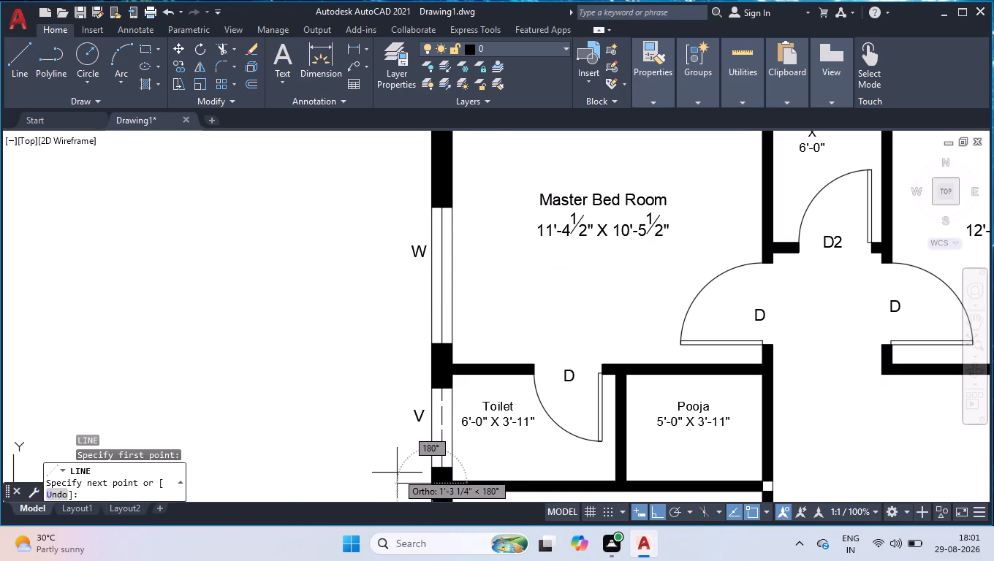
click(401, 473)
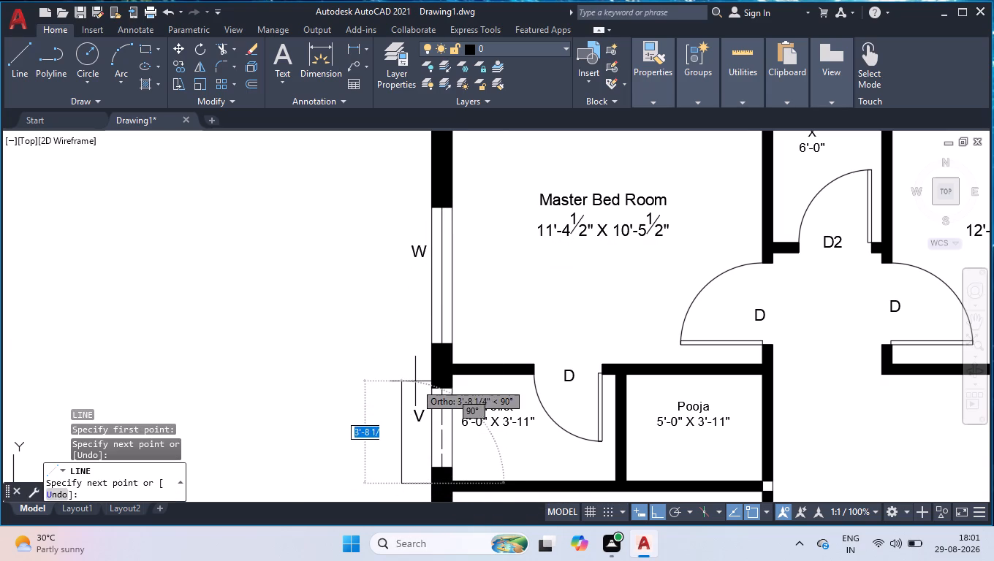
click(415, 381)
click(430, 377)
key(space)
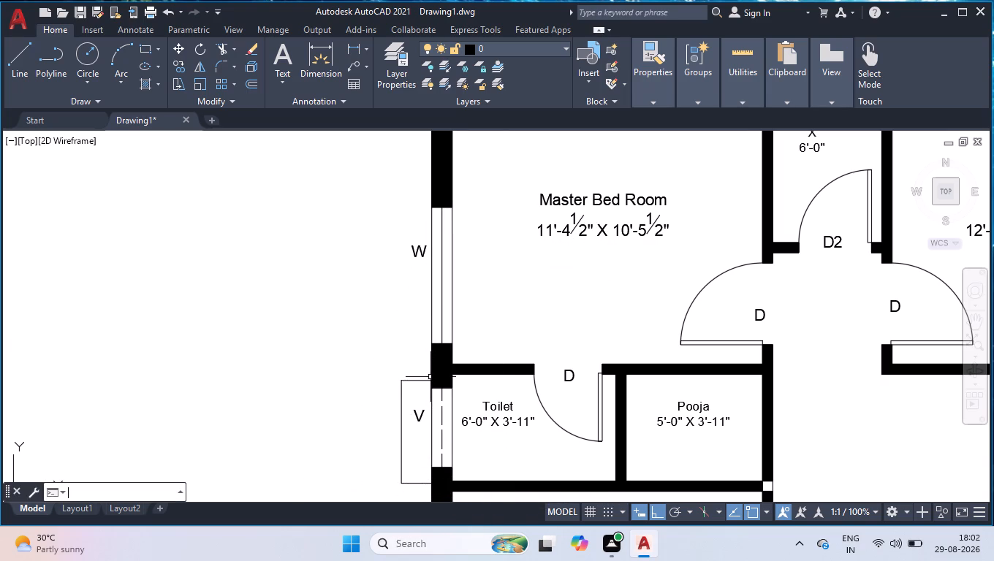
Draw a three-sided outline outside the Master Bed Room's west window, about 6'-3" long and projecting about 1'-2 3/4" from the wall.
key(space)
click(430, 183)
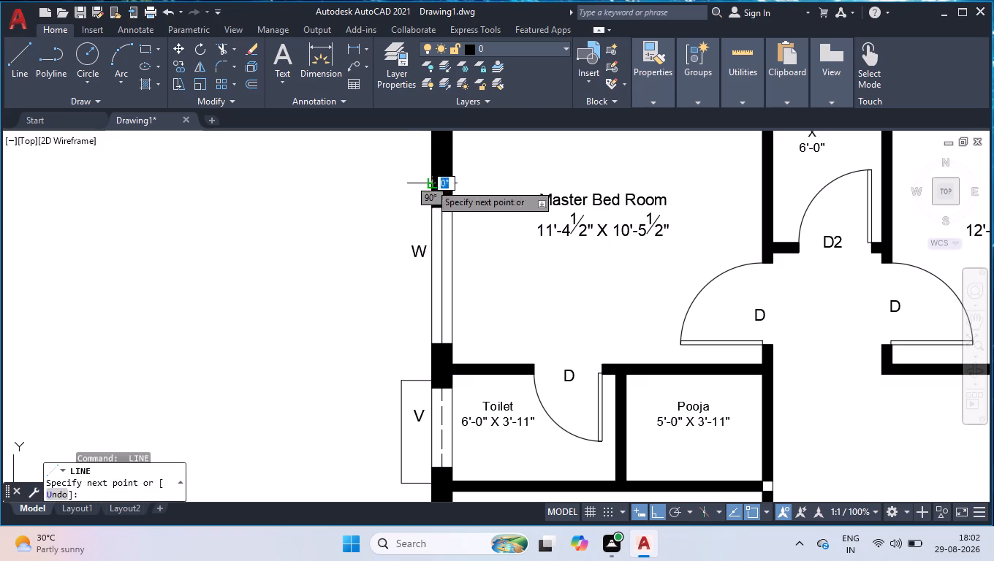
click(398, 192)
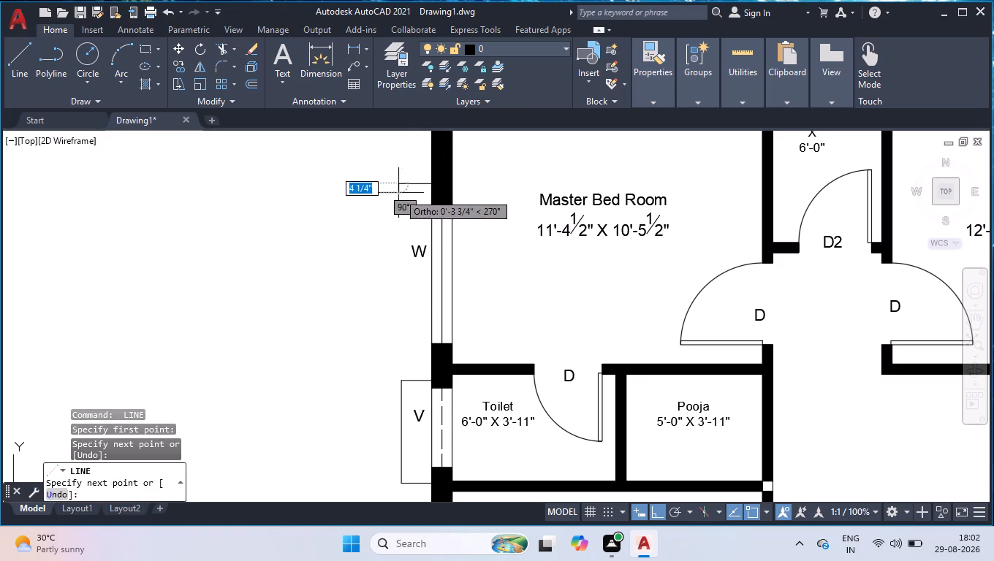
click(408, 353)
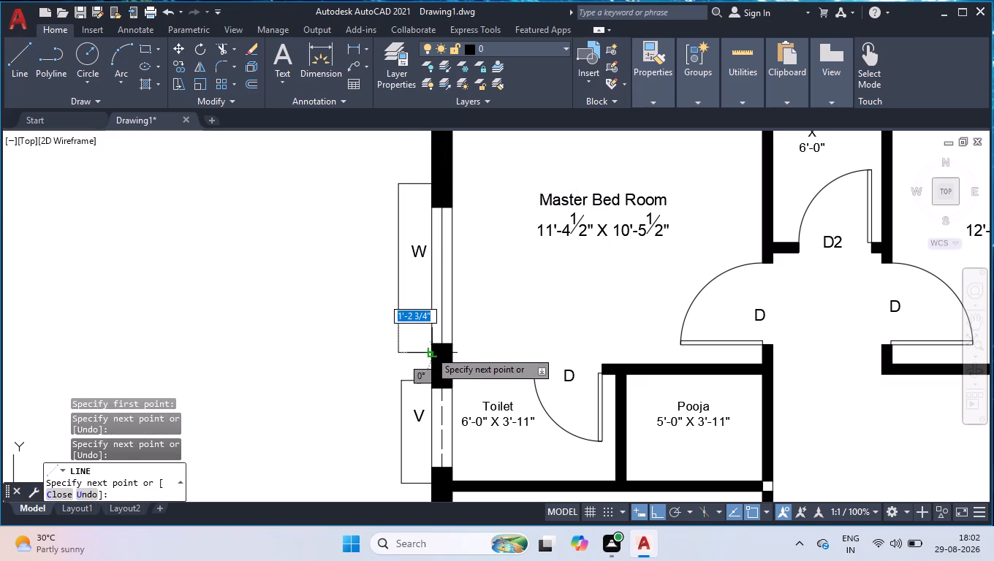
click(430, 351)
key(space)
Give the projection outlines on the west and north sides and outside the Hall's east openings the dashed ACAD_ISO02 linetype at linetype scale 0.7.
click(417, 332)
click(390, 391)
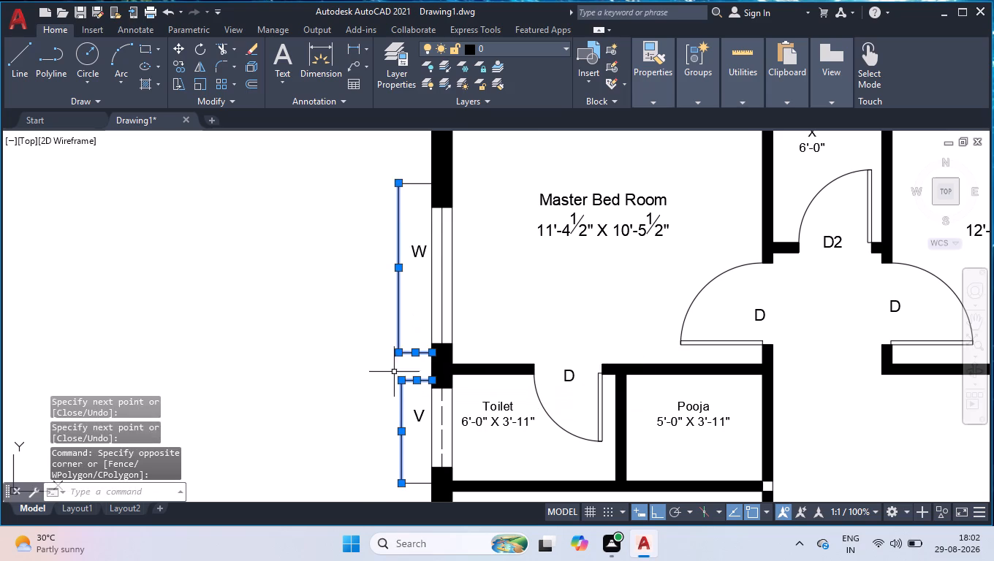
click(420, 172)
click(398, 205)
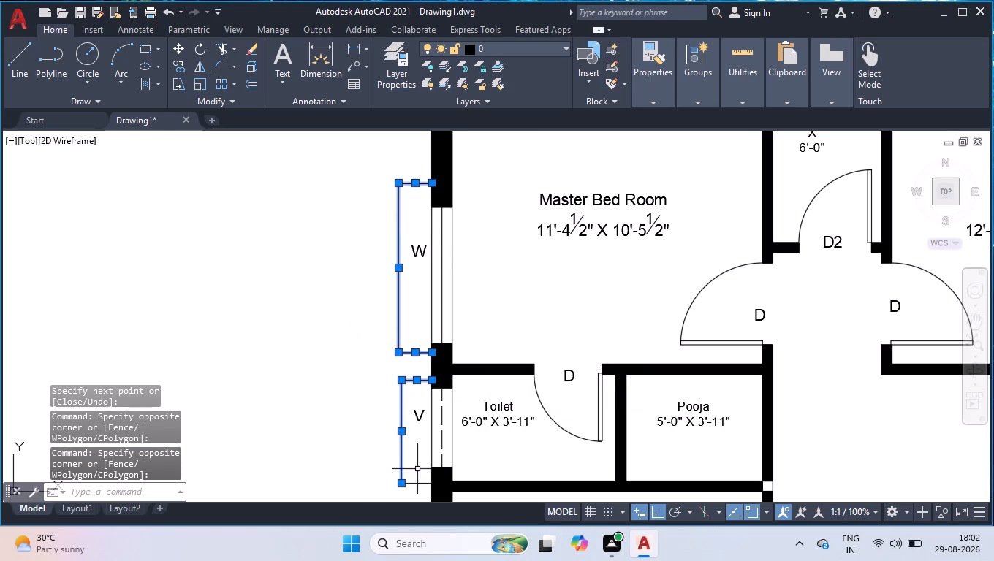
click(418, 472)
click(397, 492)
scroll(467, 279, down, 4)
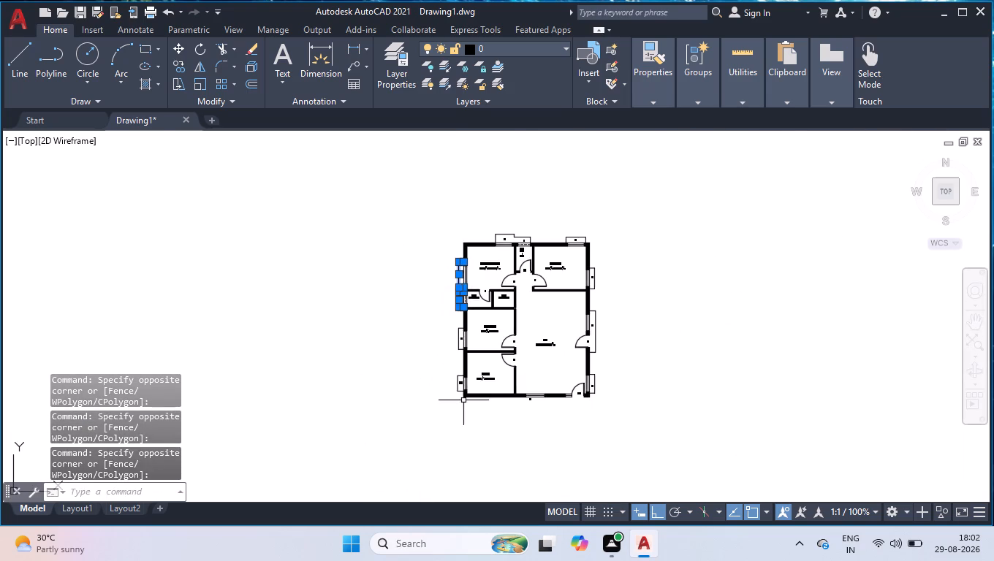
scroll(463, 401, up, 3)
scroll(421, 362, down, 1)
click(436, 194)
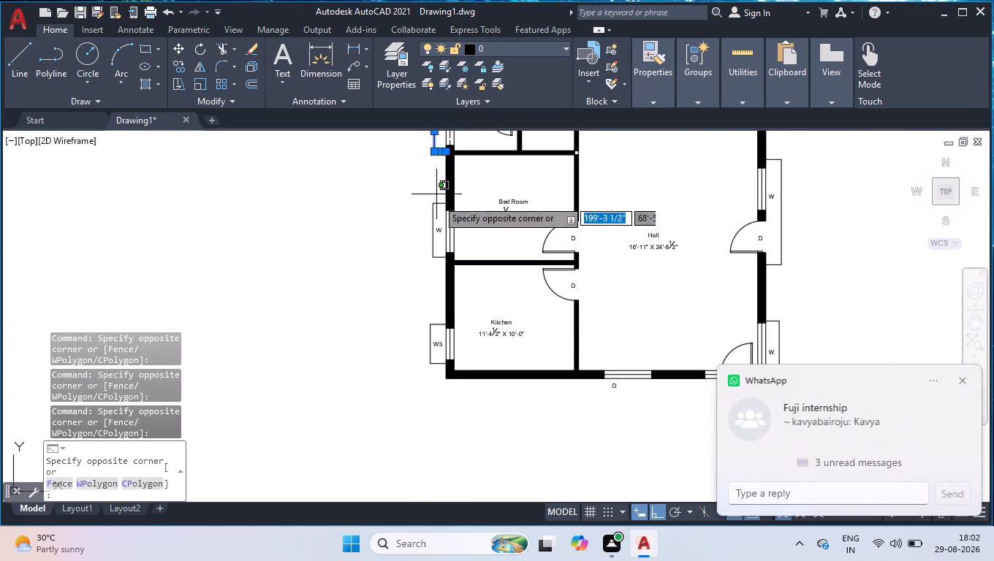
click(407, 400)
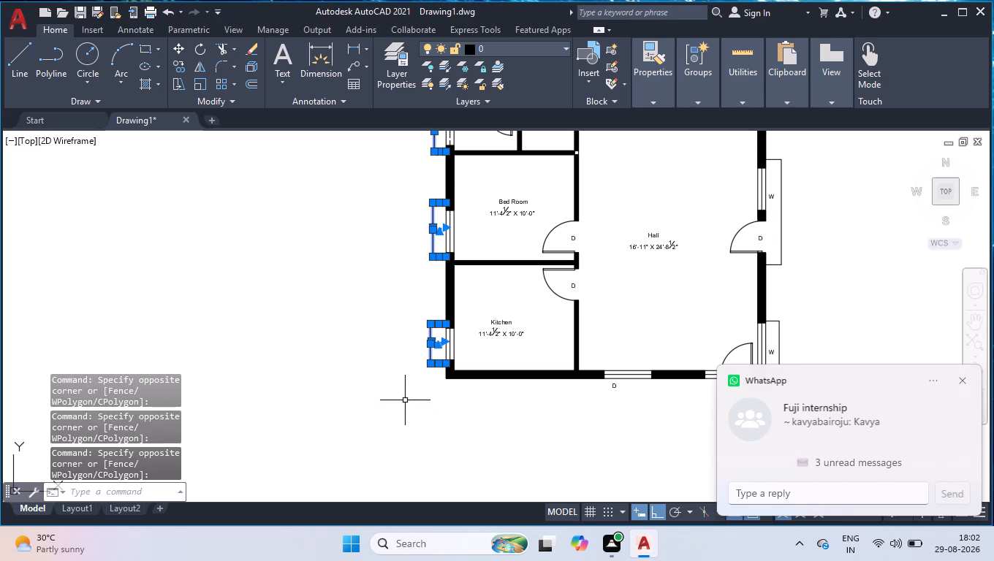
scroll(443, 356, down, 2)
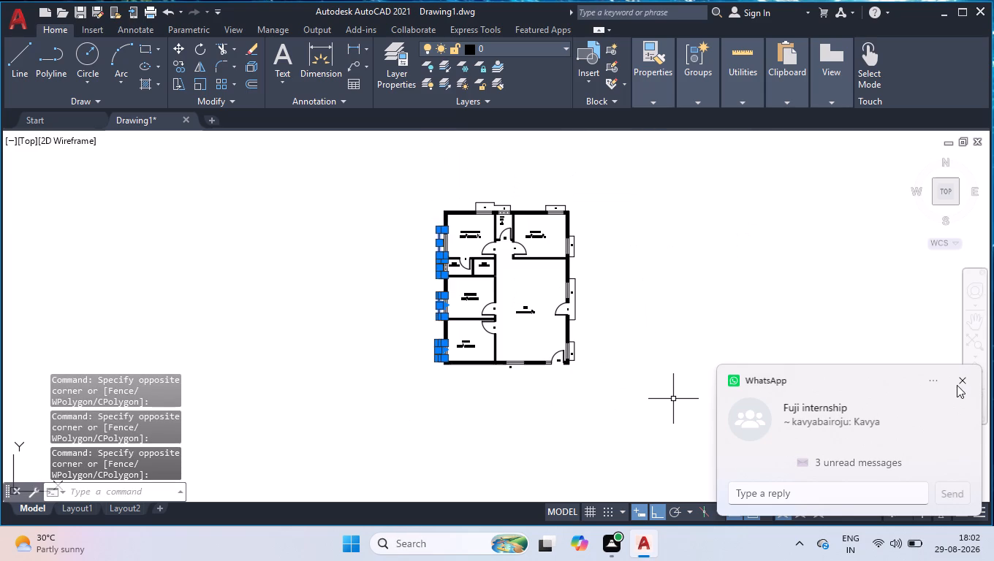
click(962, 380)
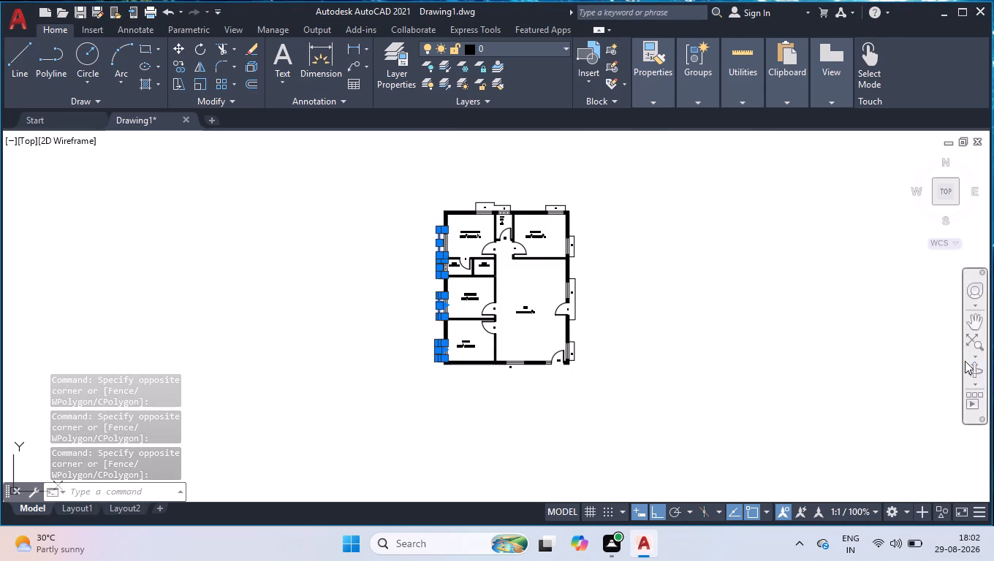
scroll(572, 245, up, 3)
click(600, 184)
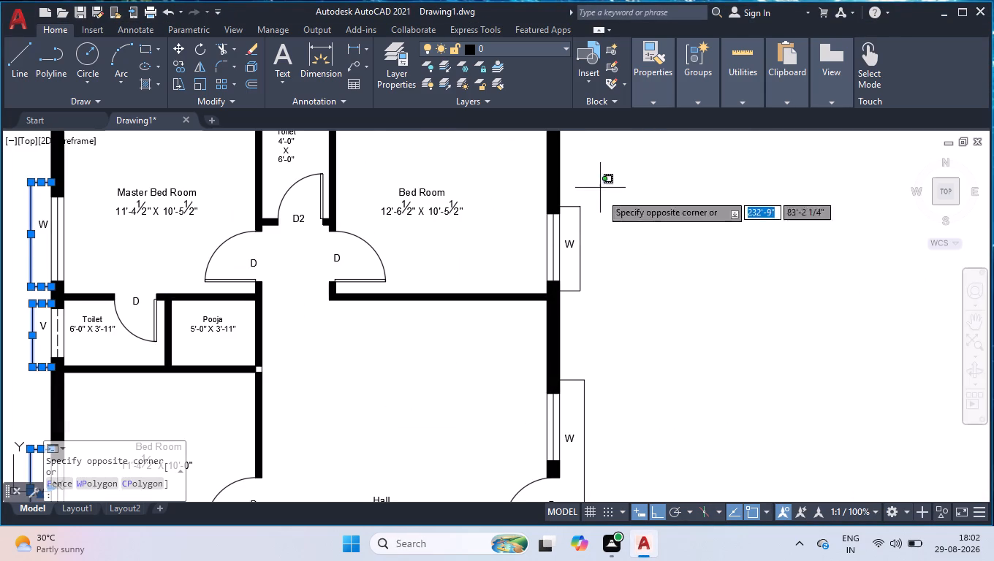
scroll(641, 364, down, 3)
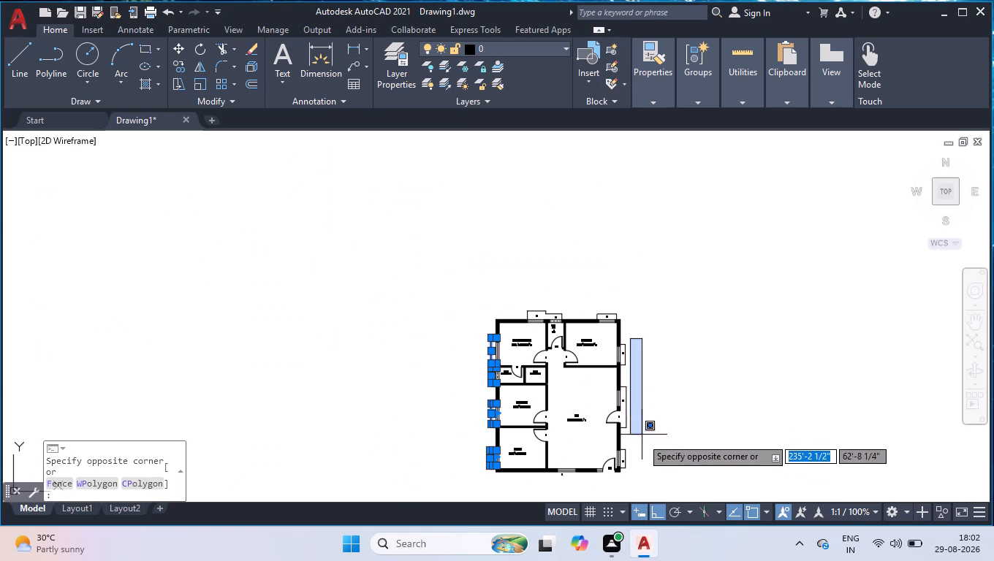
scroll(630, 479, up, 3)
click(607, 468)
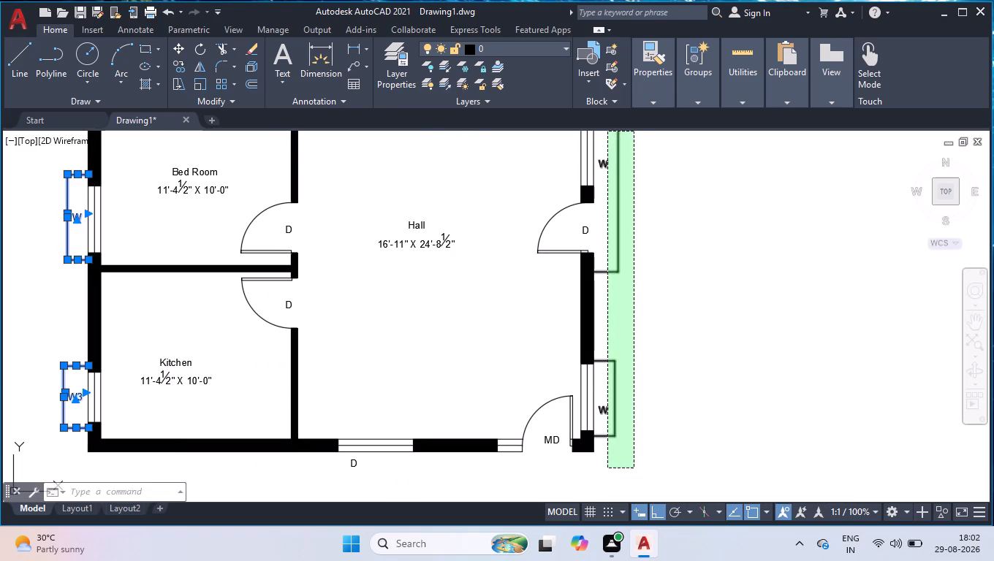
scroll(675, 407, down, 2)
scroll(604, 121, up, 5)
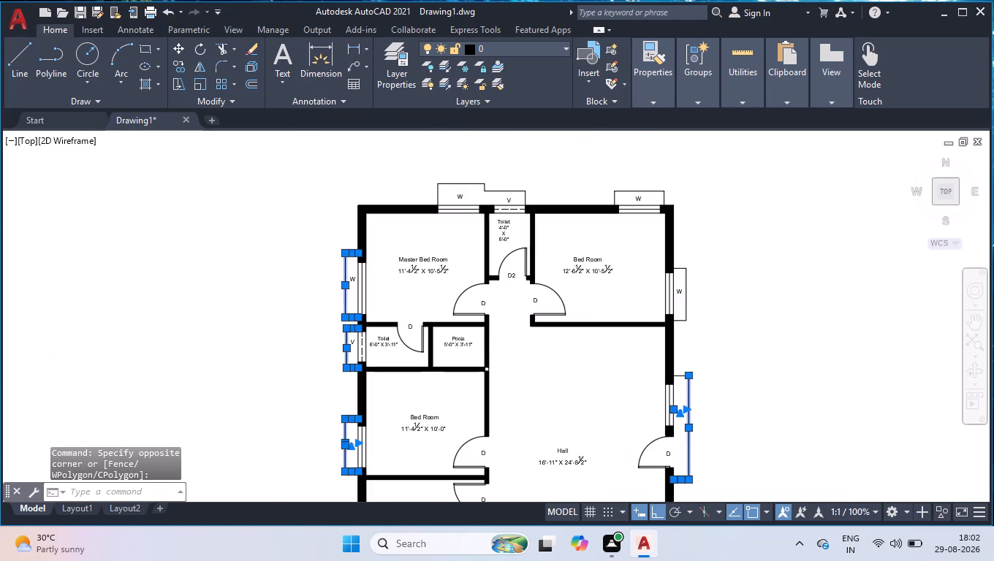
scroll(489, 168, up, 1)
click(178, 205)
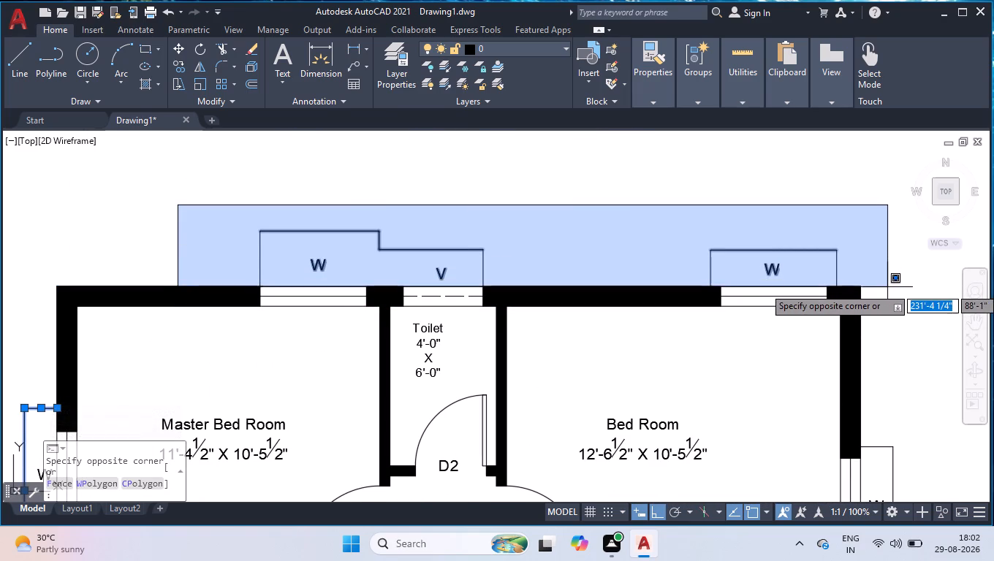
click(887, 287)
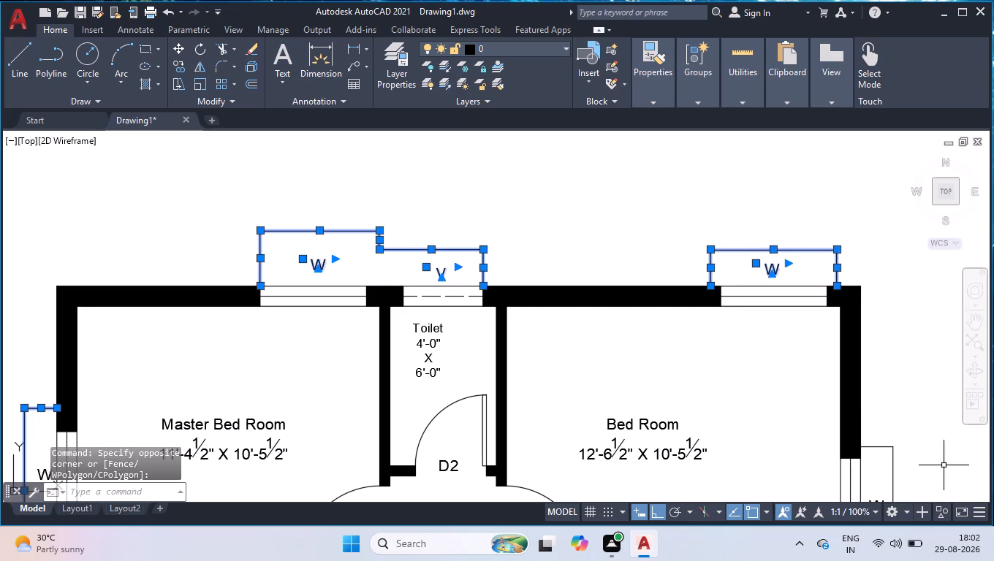
key(ctrl+1)
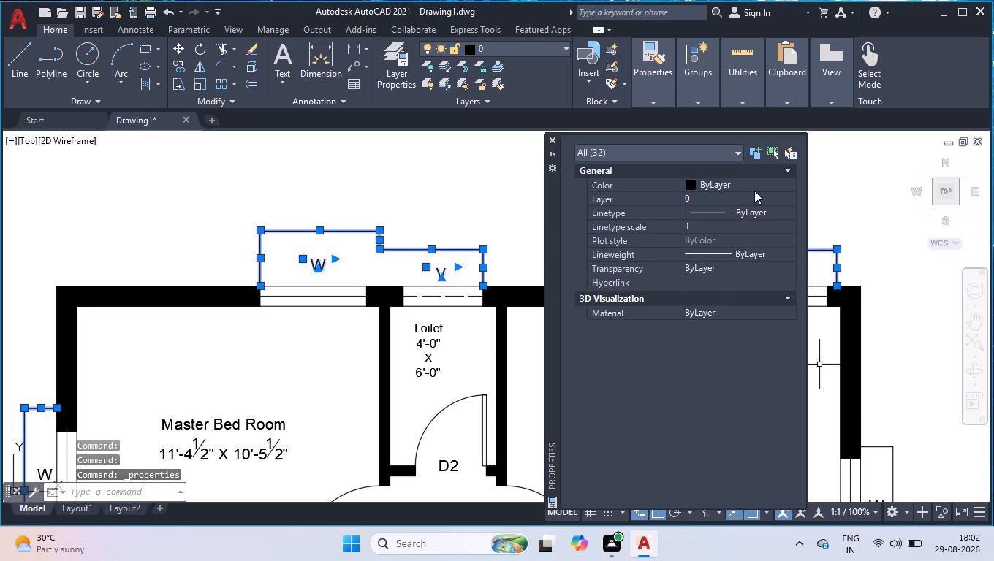
double_click(754, 207)
click(733, 249)
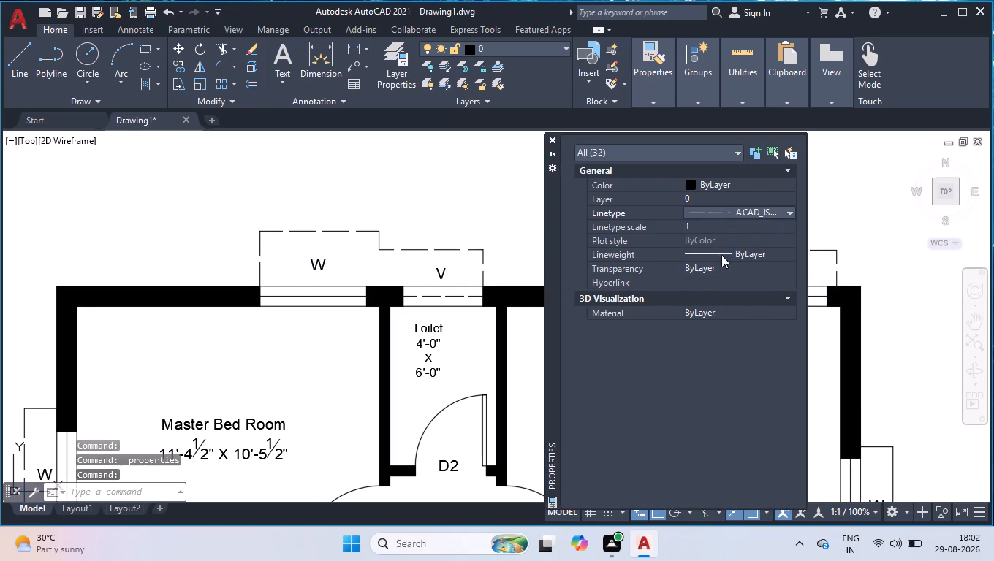
click(722, 229)
text(0.7)
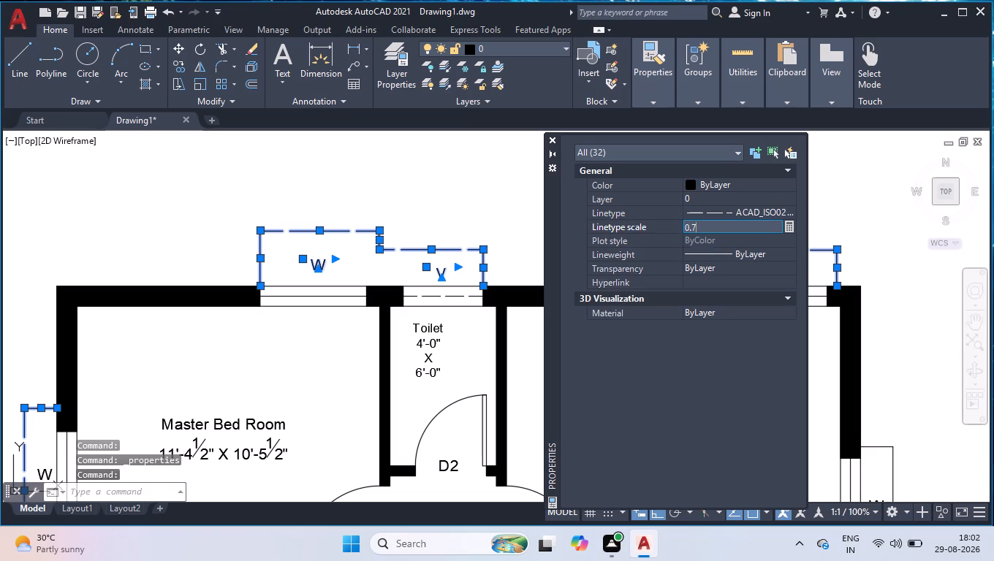
key(Return)
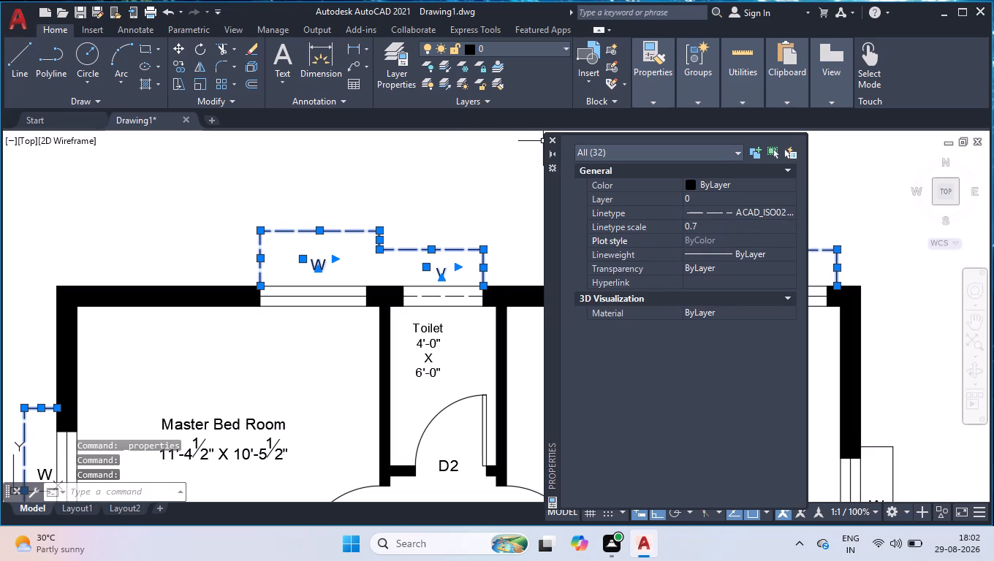
click(557, 141)
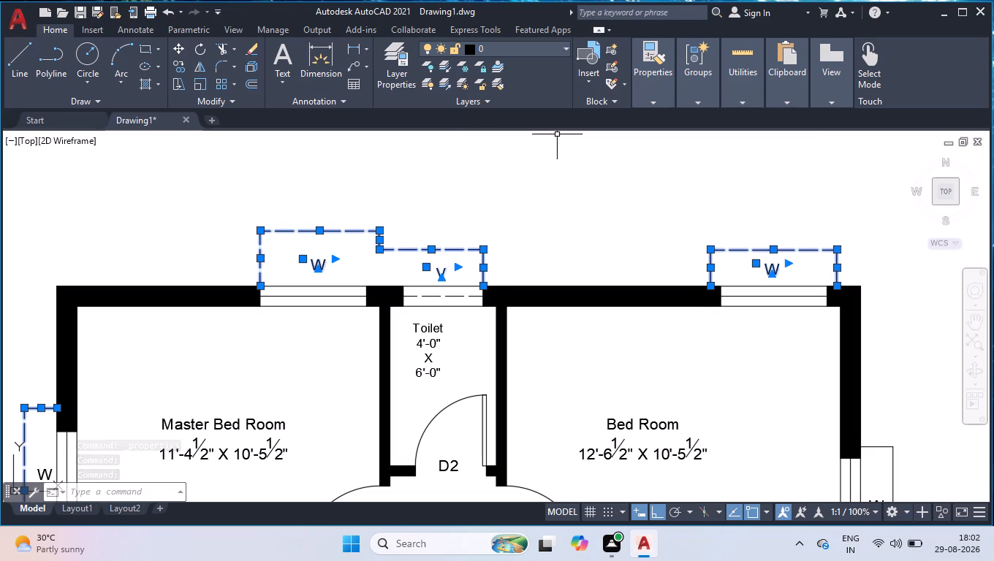
Apply the dashed ACAD_ISO02 linetype at scale 0.7 to the outline outside the northeast Bed Room's east window as well.
scroll(551, 168, down, 3)
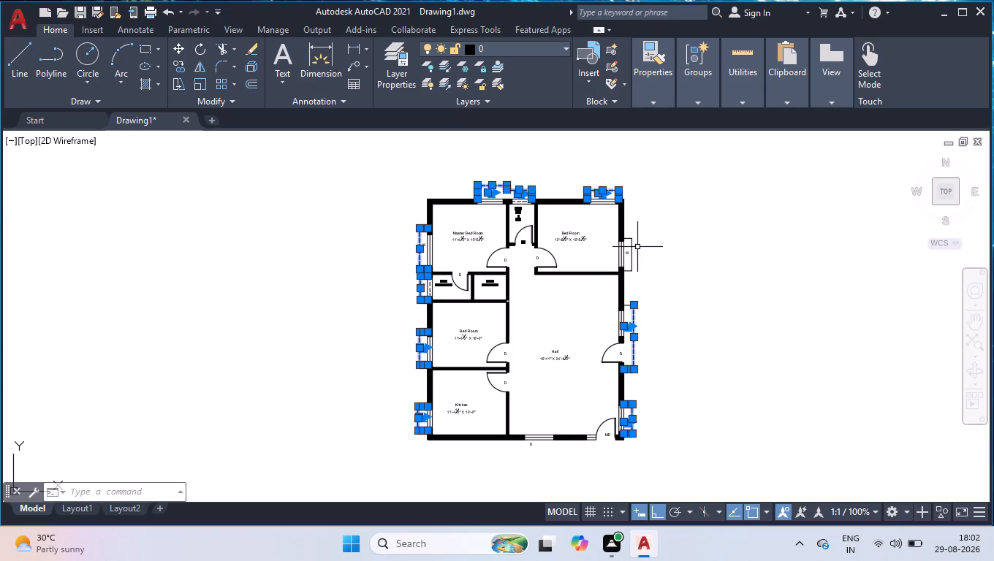
scroll(637, 248, up, 3)
click(625, 186)
click(593, 366)
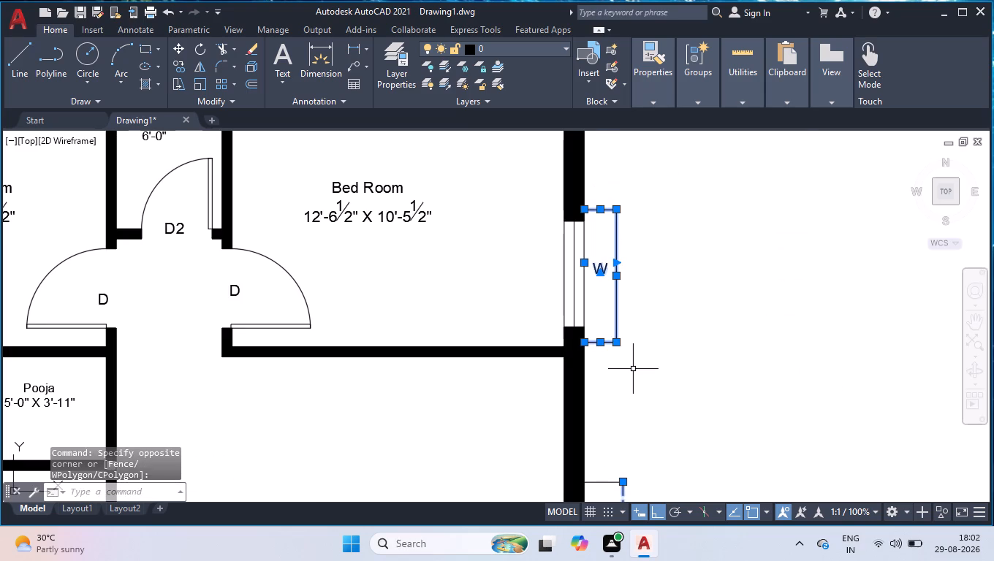
key(ctrl+1)
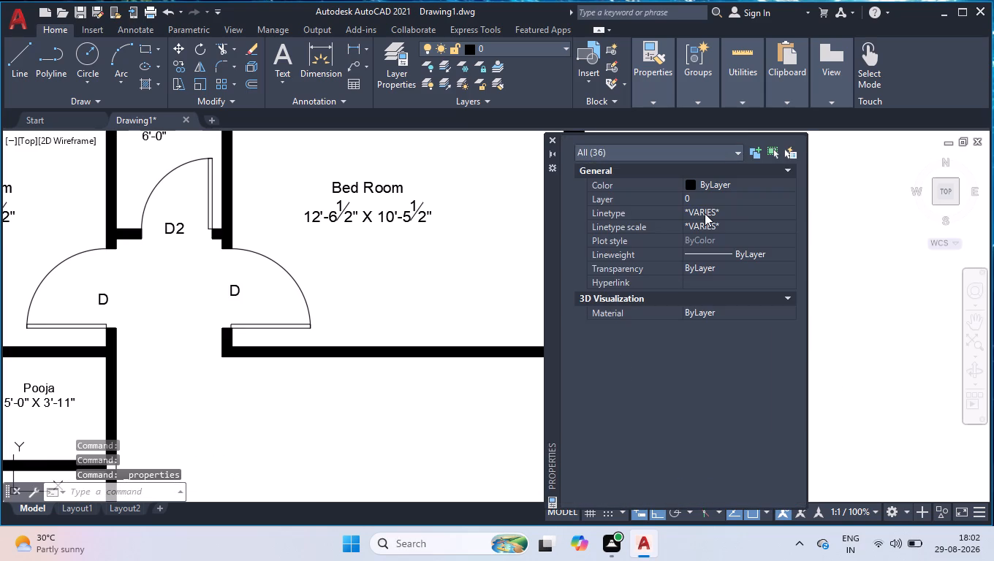
click(705, 213)
click(707, 211)
click(710, 249)
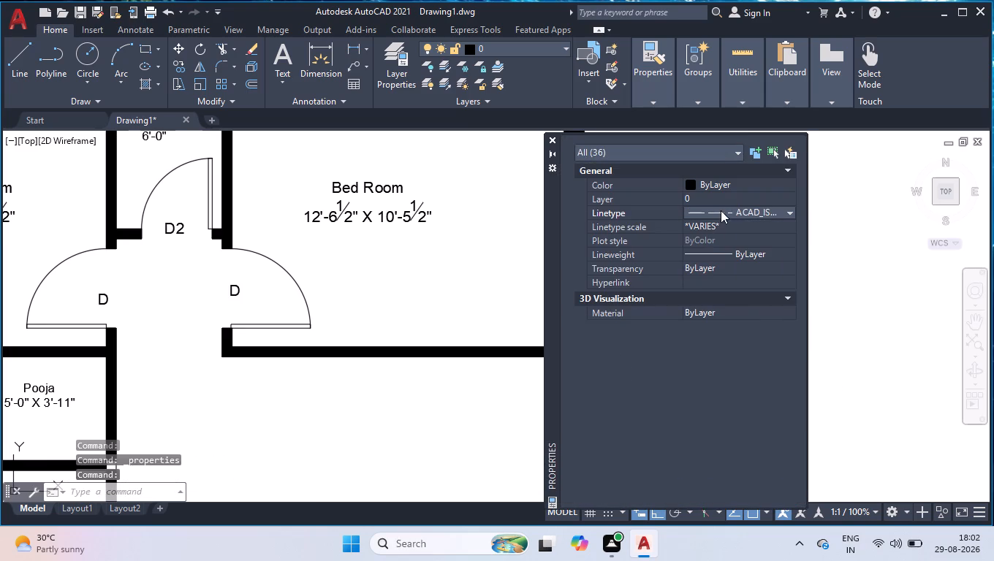
click(720, 195)
click(720, 221)
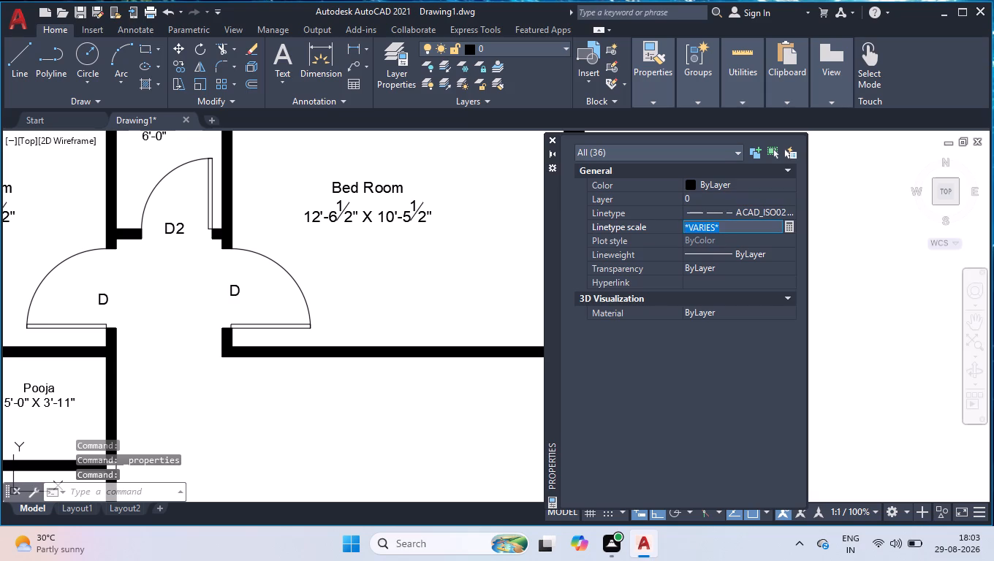
click(720, 221)
key(BackSpace)
key(BackSpace)
key(BackSpace)
key(BackSpace)
key(BackSpace)
key(BackSpace)
key(BackSpace)
key(BackSpace)
key(BackSpace)
key(BackSpace)
key(BackSpace)
key(BackSpace)
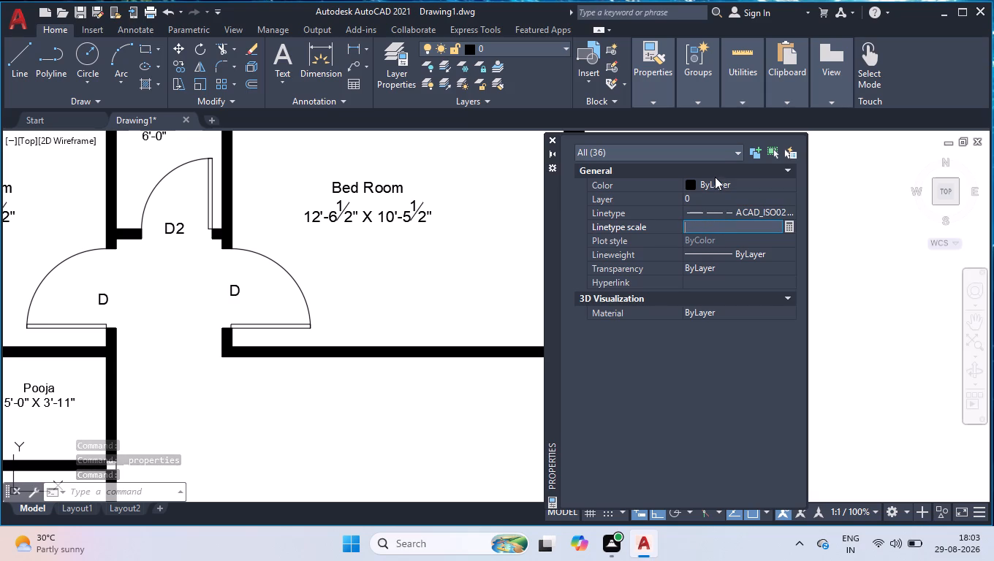
text(0.7)
key(Return)
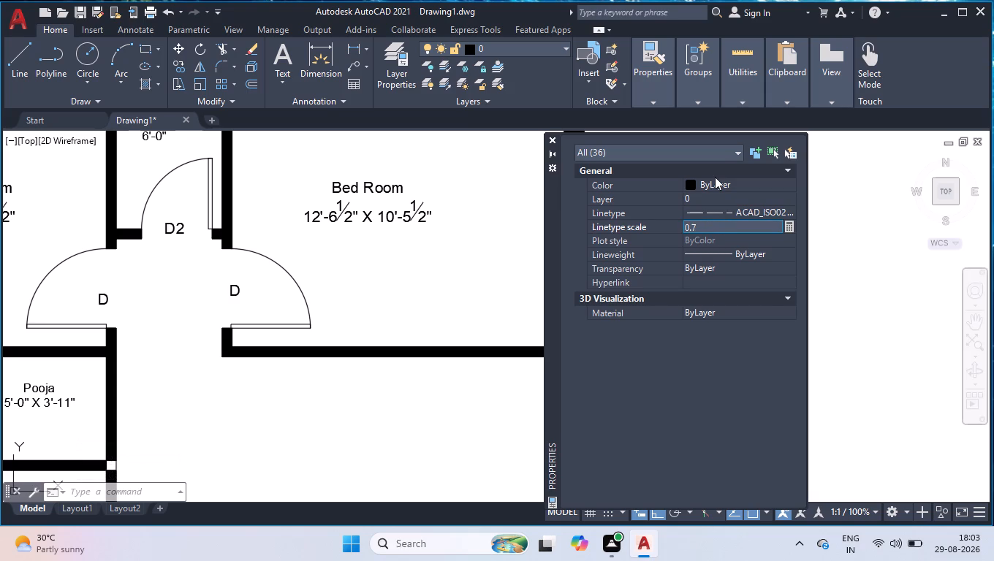
click(553, 138)
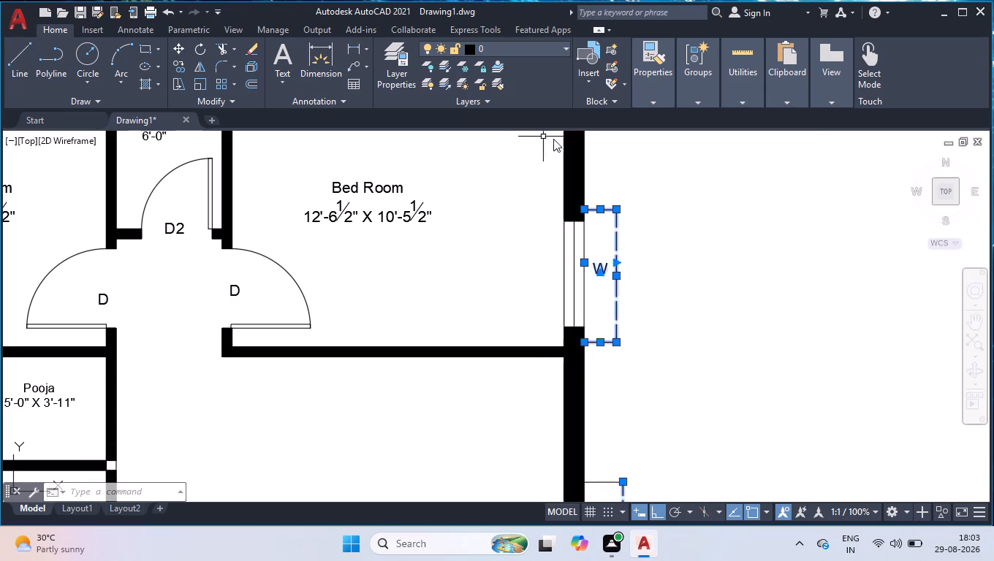
scroll(568, 330, down, 3)
scroll(639, 254, down, 2)
shift+drag(668, 202, 665, 209)
shift+click(438, 412)
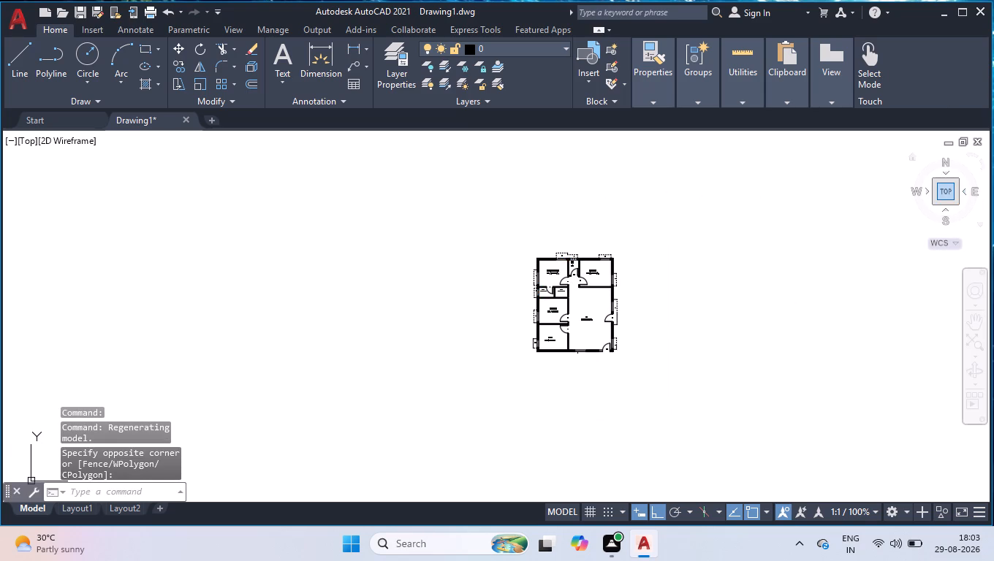
Draw the outer outline from the building's southwest corner, 6' south and 33'2" east.
click(944, 191)
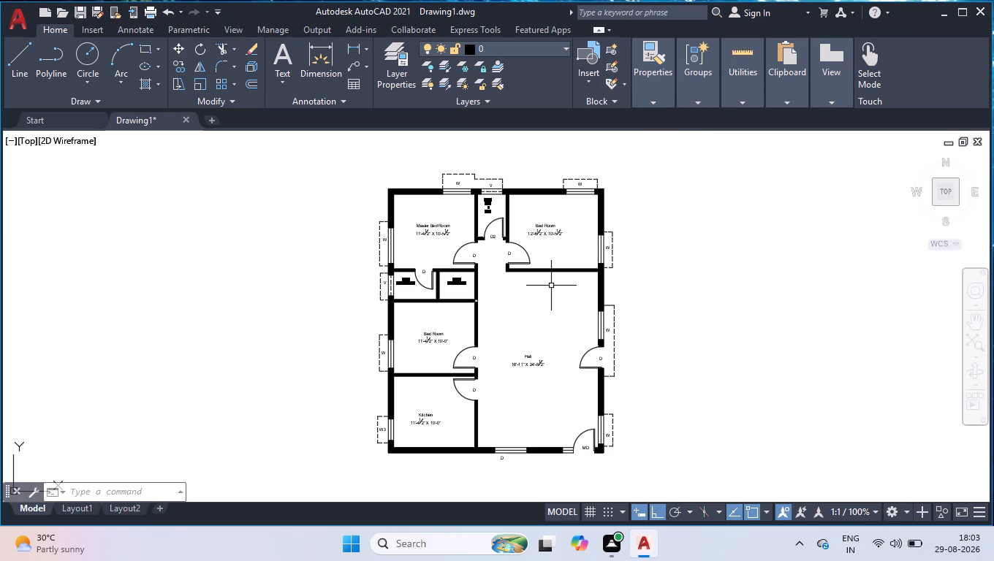
scroll(551, 285, down, 2)
scroll(536, 349, up, 4)
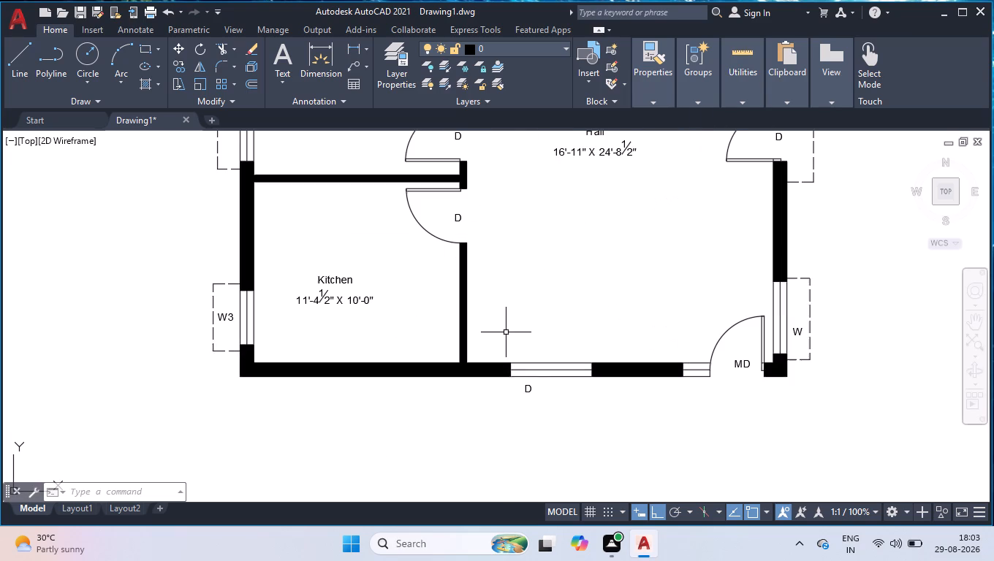
key(l)
key(Return)
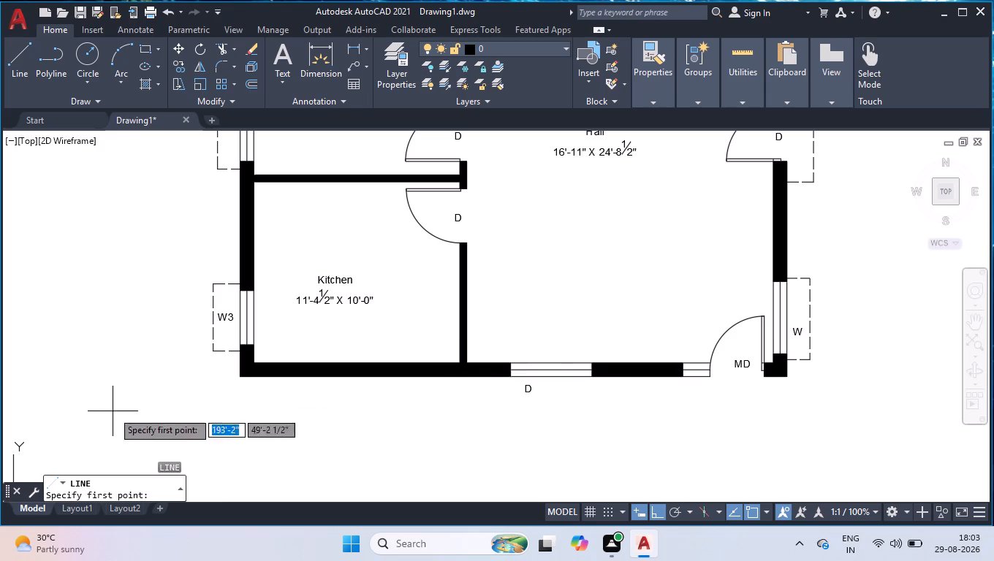
click(240, 377)
scroll(260, 432, down, 2)
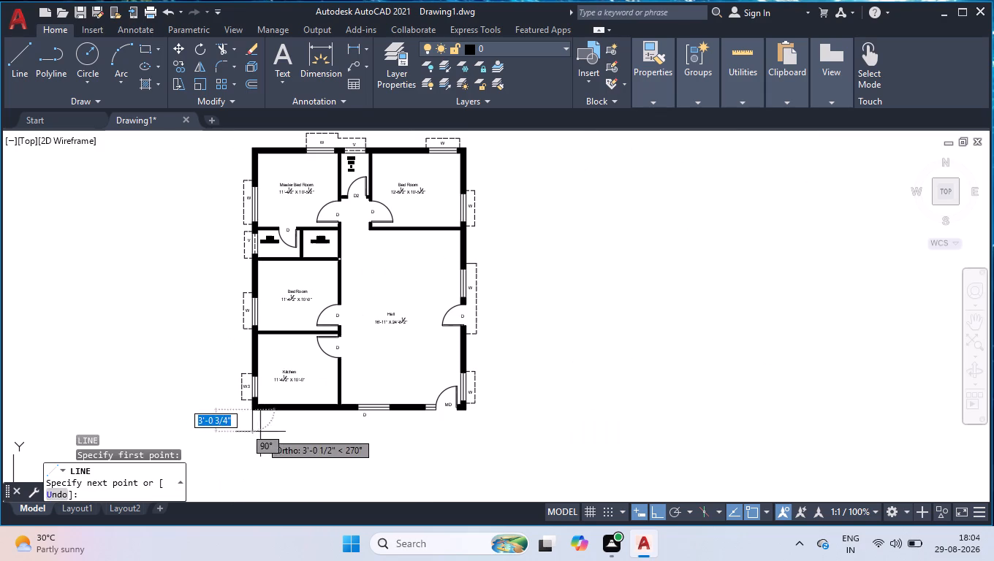
text(6')
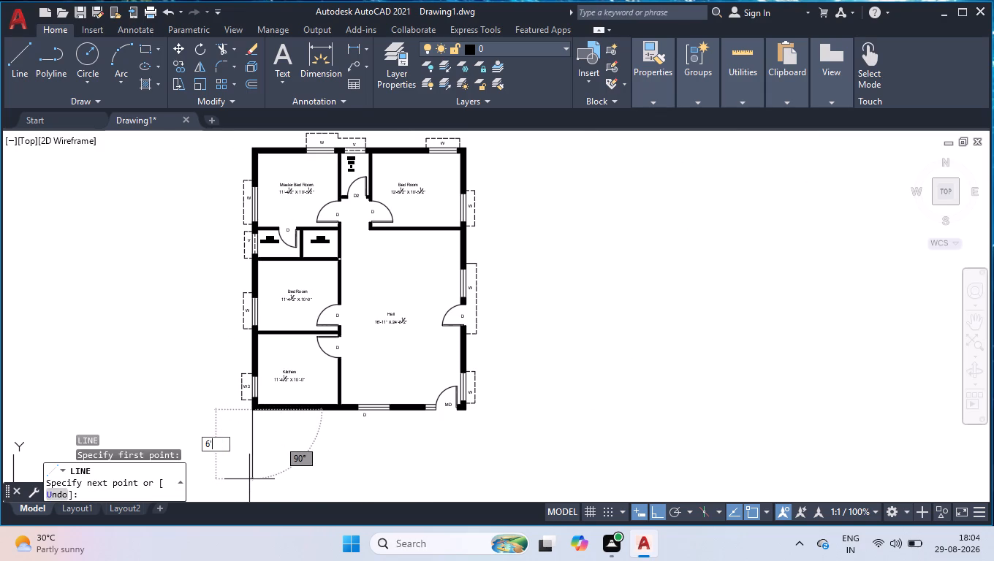
key(Return)
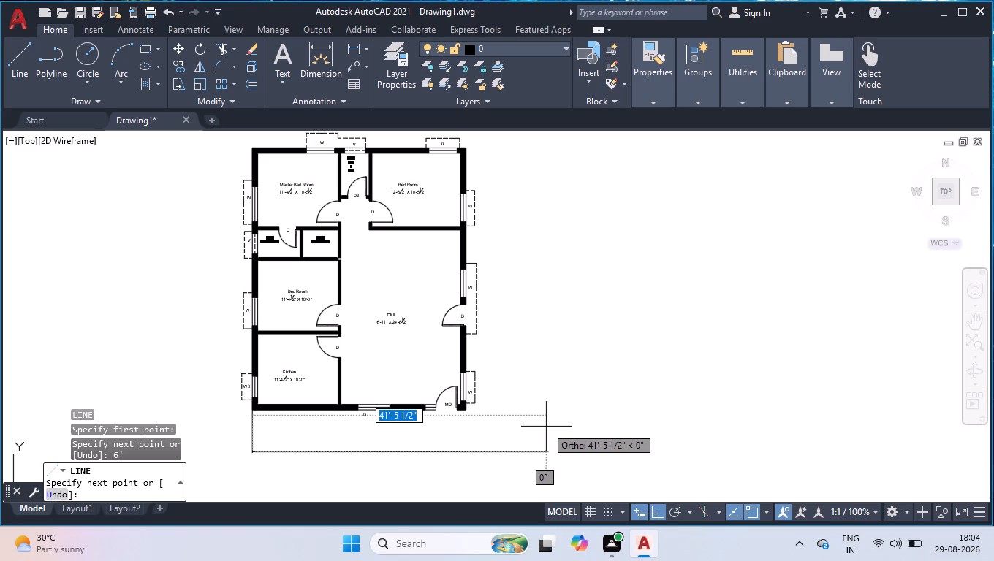
text(33'2)
key(Return)
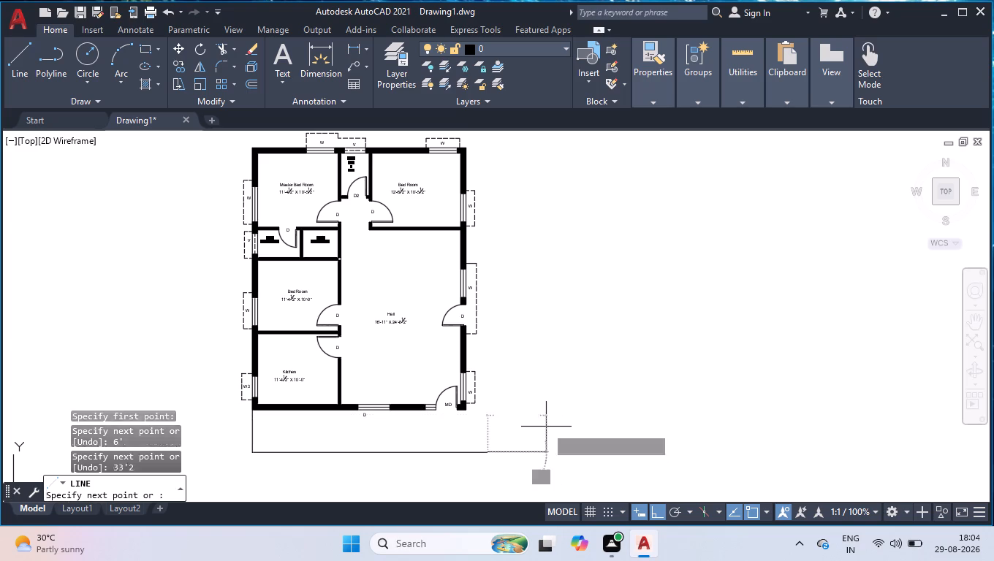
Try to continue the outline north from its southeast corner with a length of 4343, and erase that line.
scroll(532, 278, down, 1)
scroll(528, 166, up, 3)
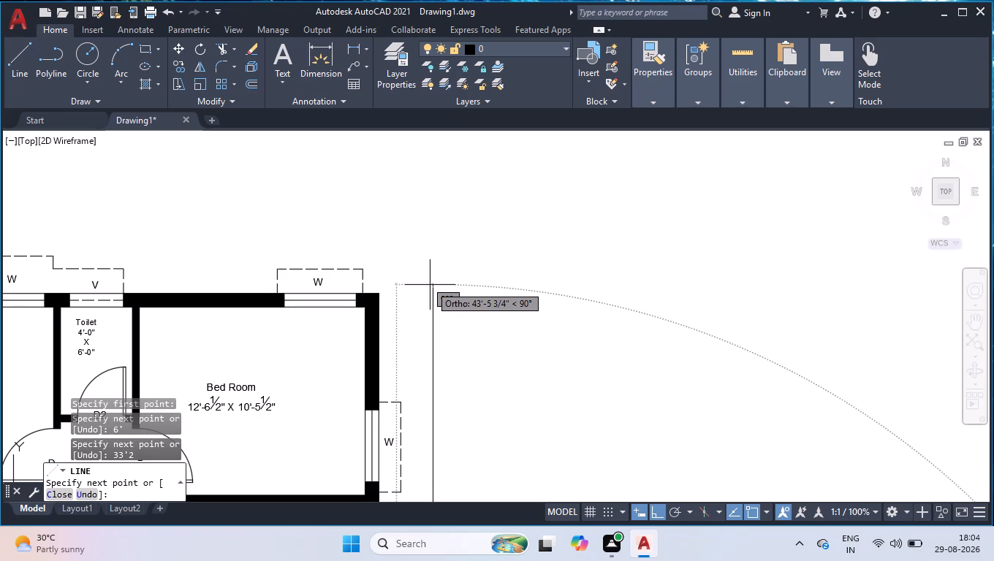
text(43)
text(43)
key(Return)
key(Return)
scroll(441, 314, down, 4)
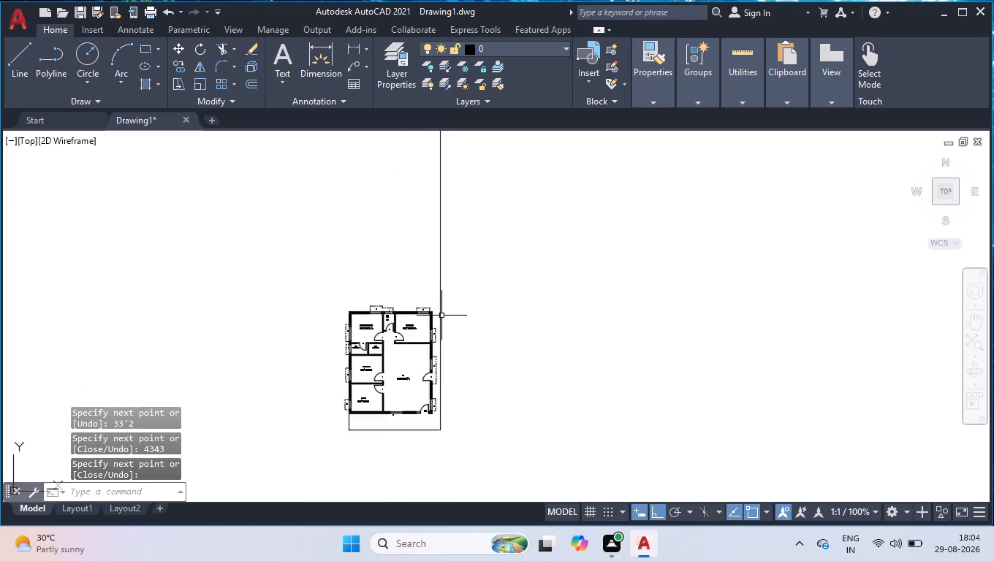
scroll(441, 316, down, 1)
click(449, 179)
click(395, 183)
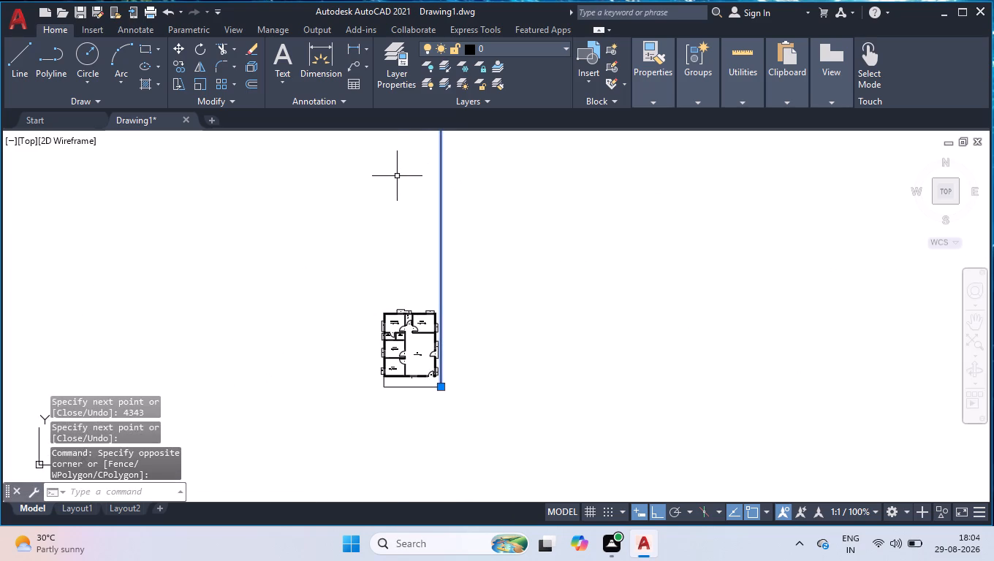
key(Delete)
Draw the outline's east side 43' north from its southeast corner, and close it with a 3' segment west to the building.
key(l)
key(Return)
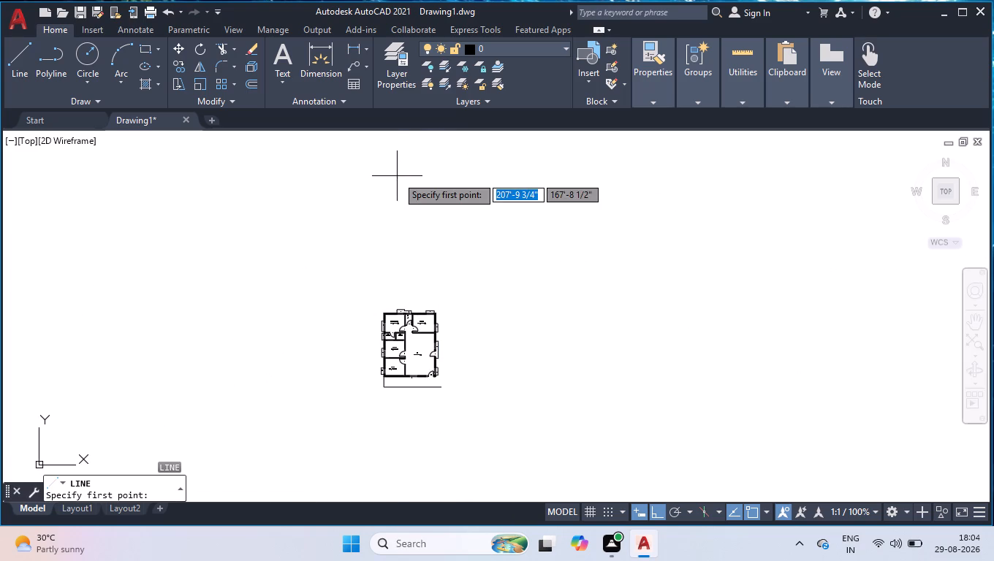
scroll(473, 252, up, 1)
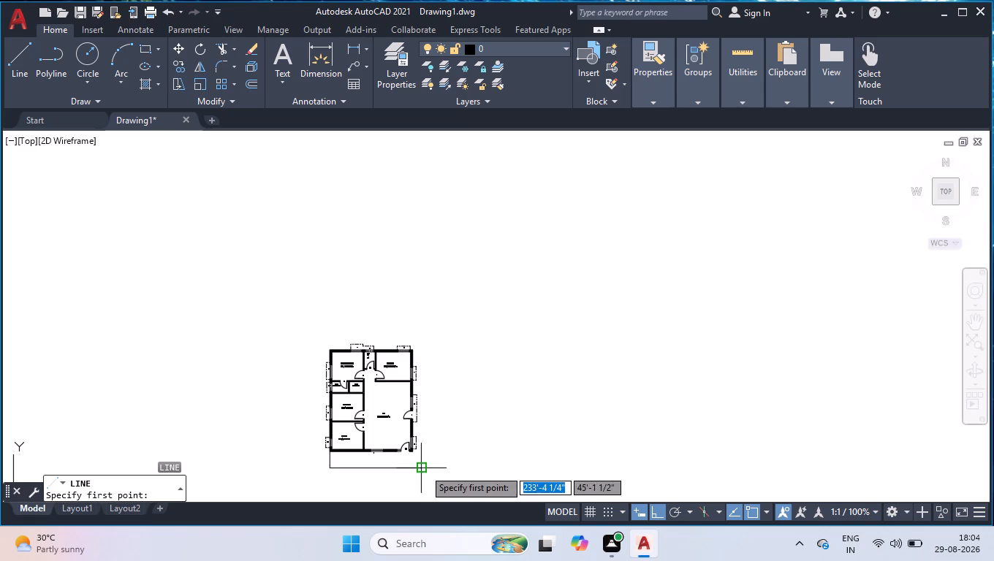
click(422, 469)
scroll(382, 494, up, 1)
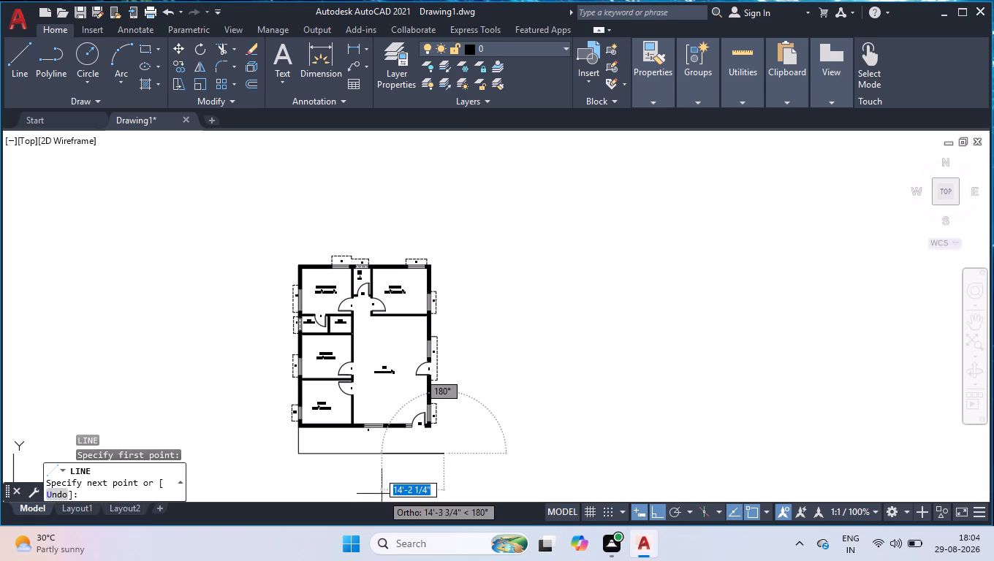
scroll(382, 494, up, 4)
scroll(461, 457, up, 3)
scroll(465, 282, down, 2)
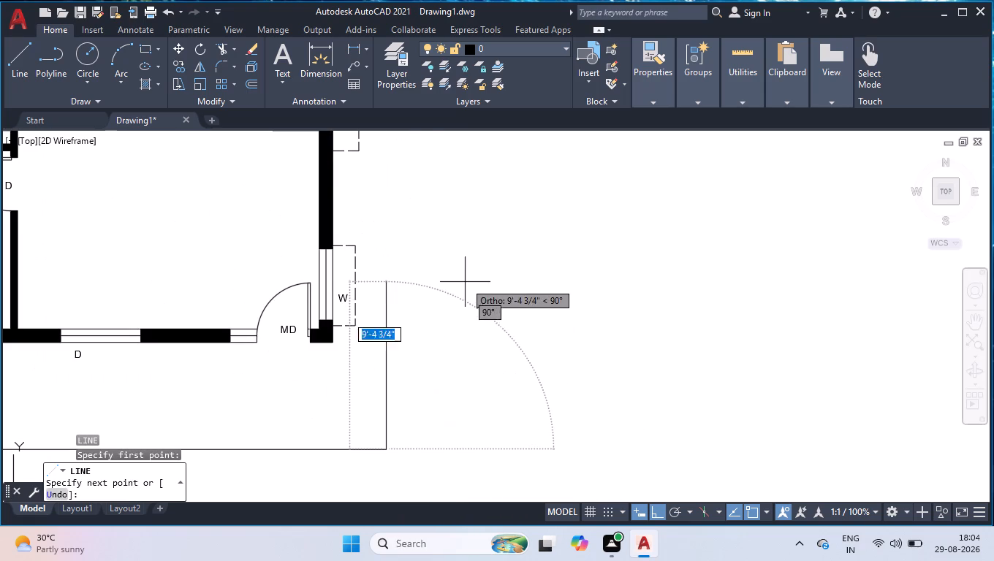
scroll(465, 282, down, 3)
scroll(493, 149, up, 3)
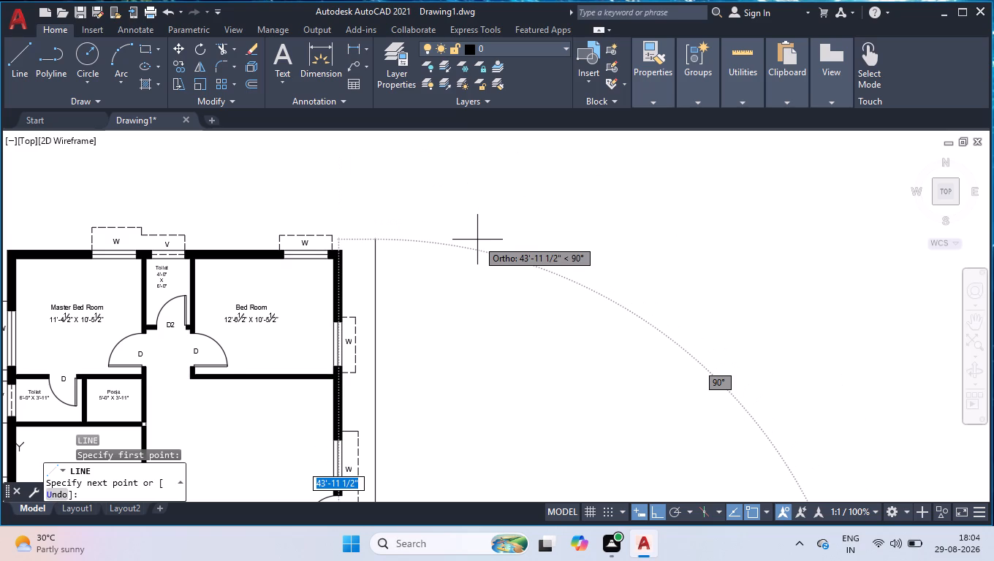
text(43')
key(Return)
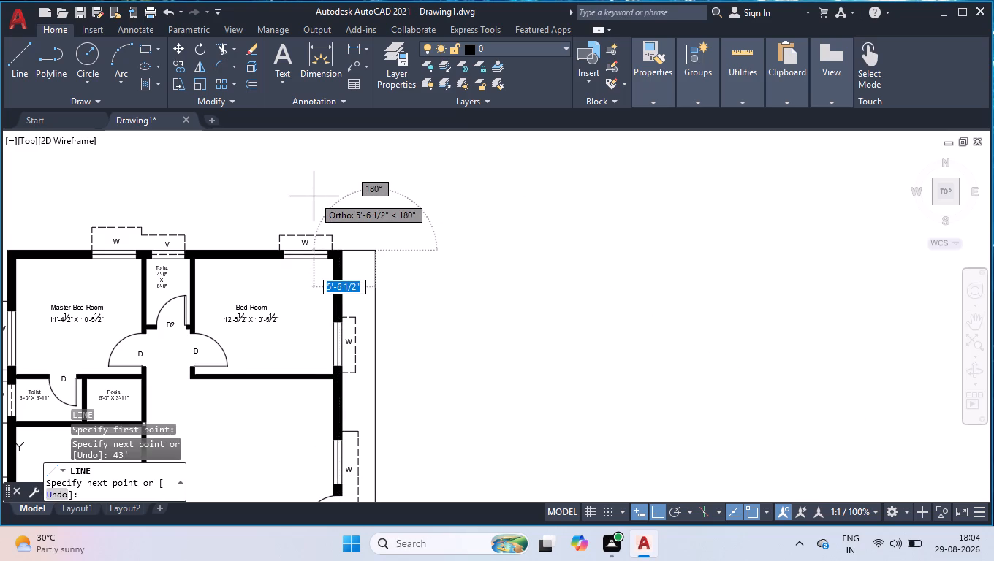
text(3')
key(Return)
key(Return)
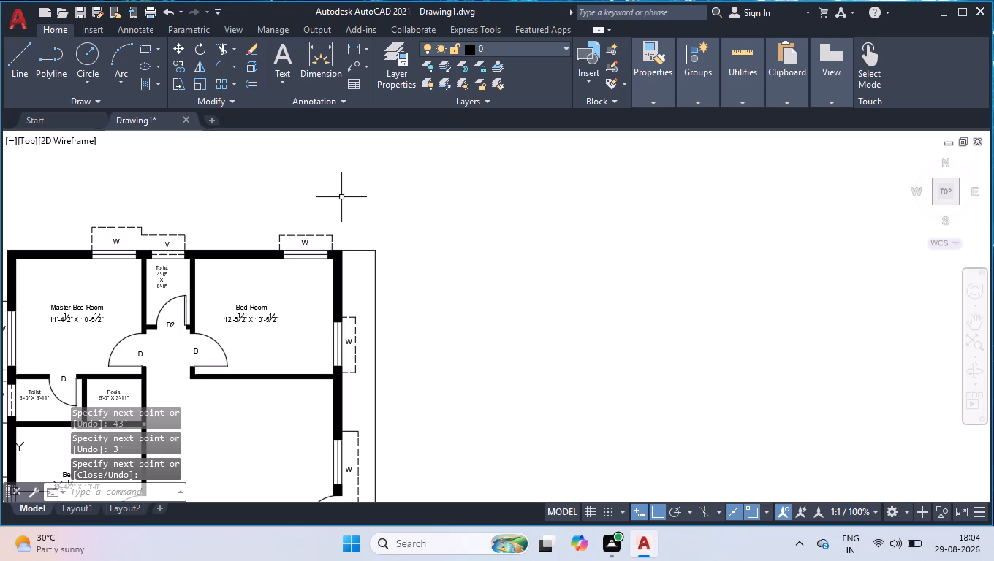
Draw a vertical line from the south wall's outer face, just east of the Kitchen–Hall partition, down to the outline's south edge.
scroll(341, 197, down, 2)
scroll(273, 408, up, 2)
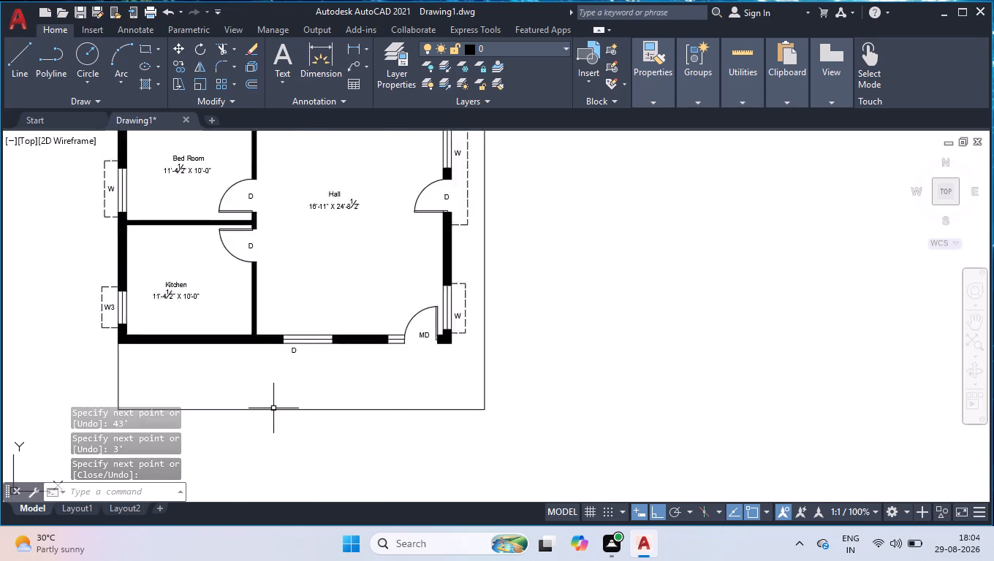
scroll(273, 408, up, 1)
scroll(357, 319, down, 1)
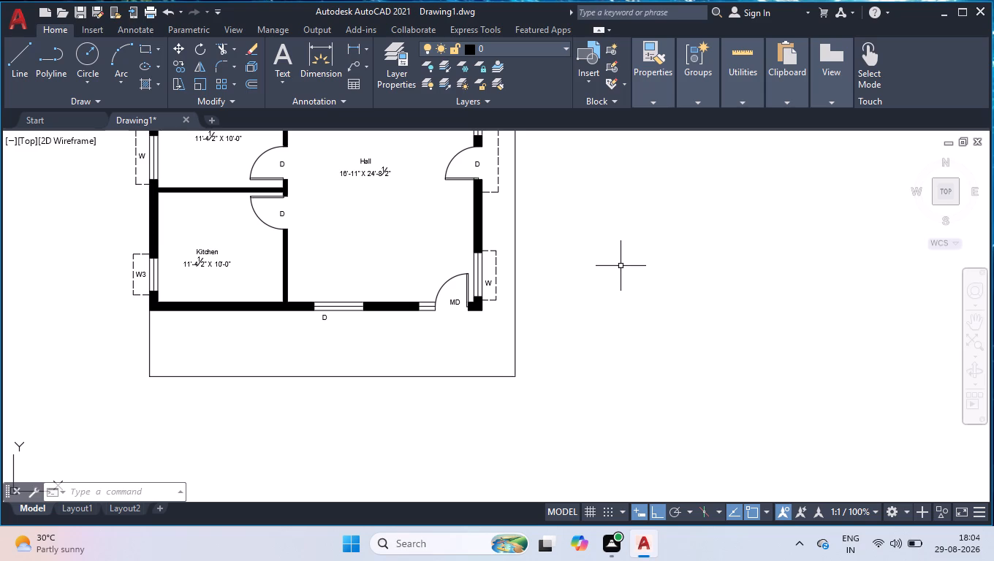
scroll(151, 302, up, 1)
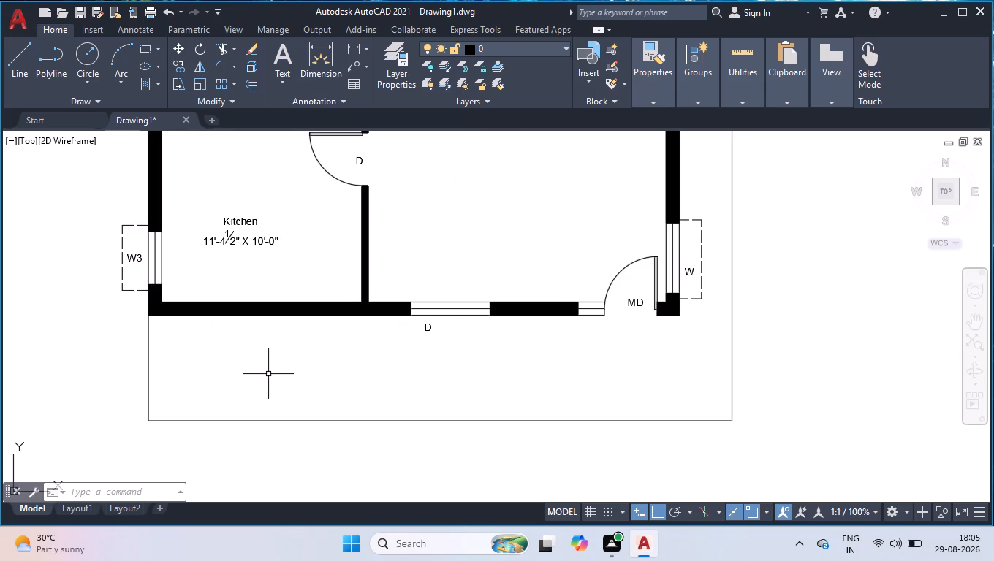
key(l)
key(Return)
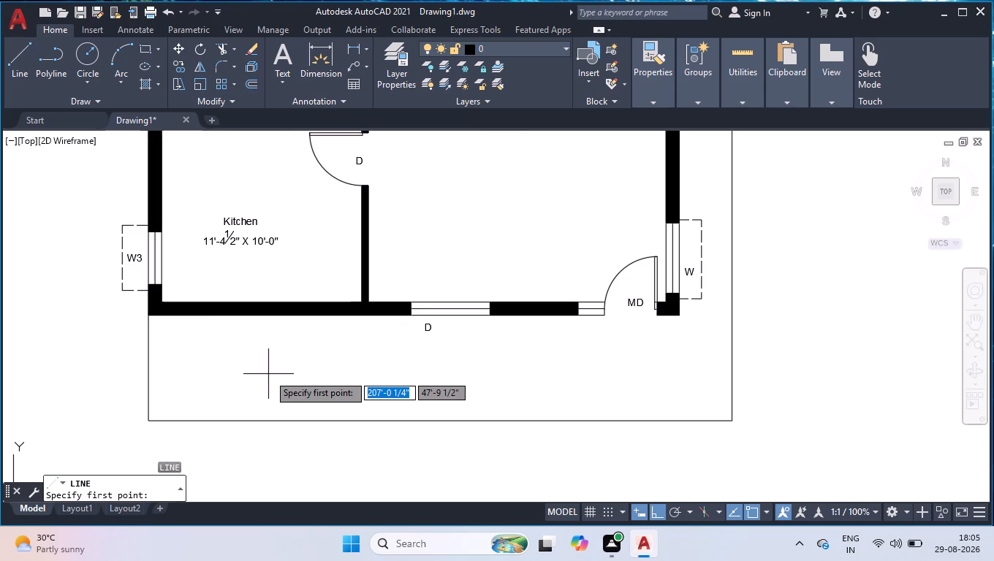
scroll(377, 318, up, 3)
click(371, 315)
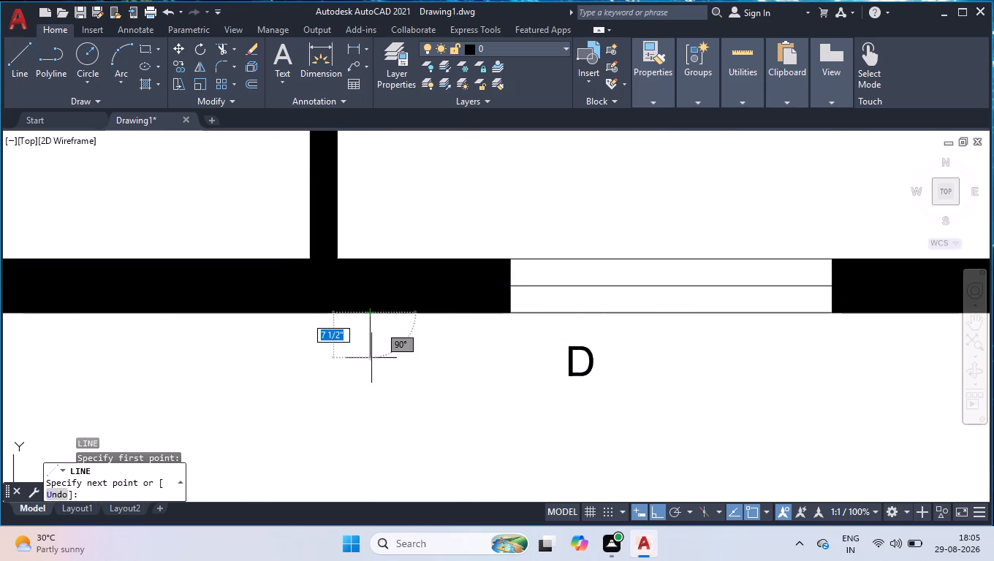
scroll(381, 386, down, 3)
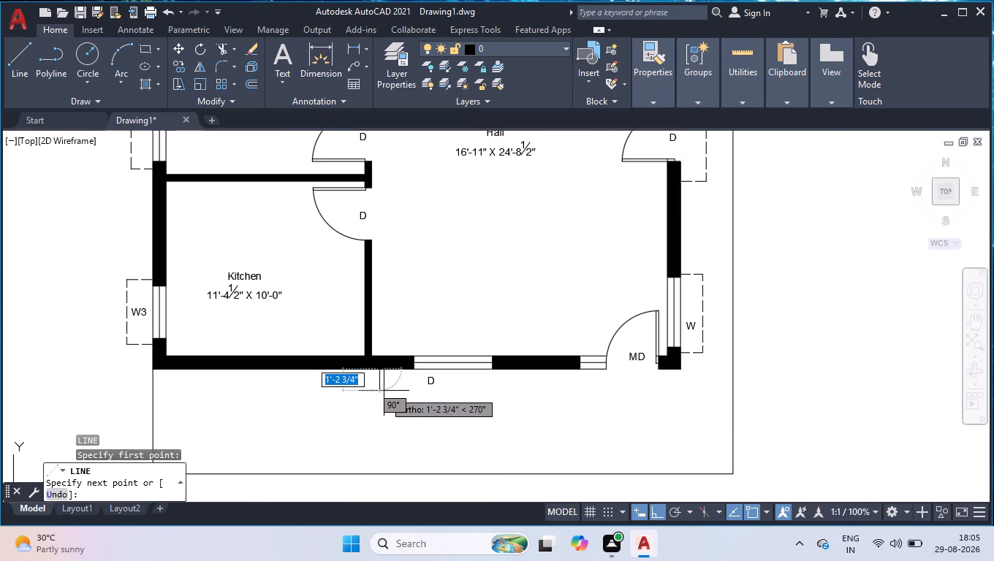
click(381, 472)
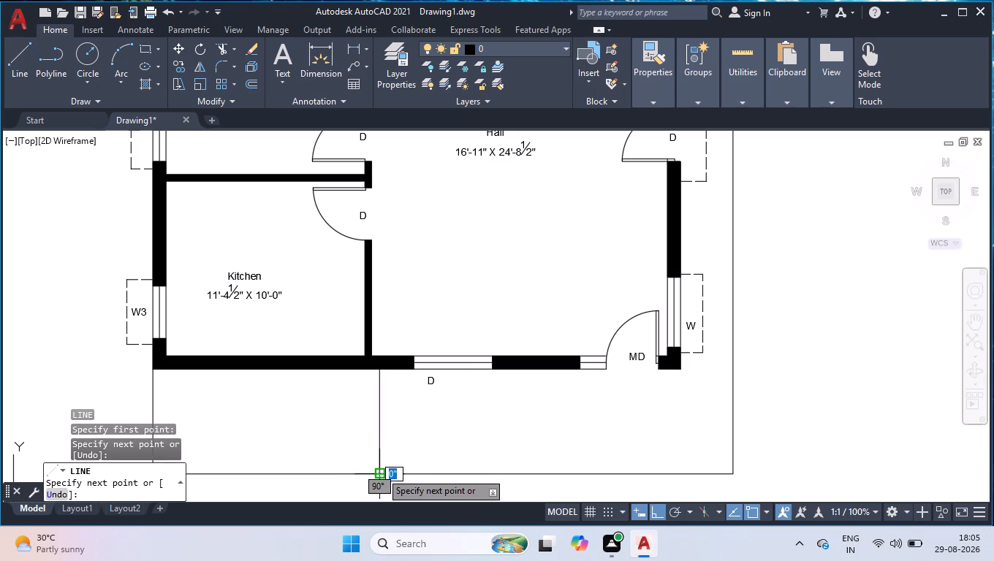
key(space)
Offset the vertical line below the south wall 1' west five times in succession to start the stair treads.
click(395, 424)
click(357, 430)
text(OFF)
key(Return)
text(1')
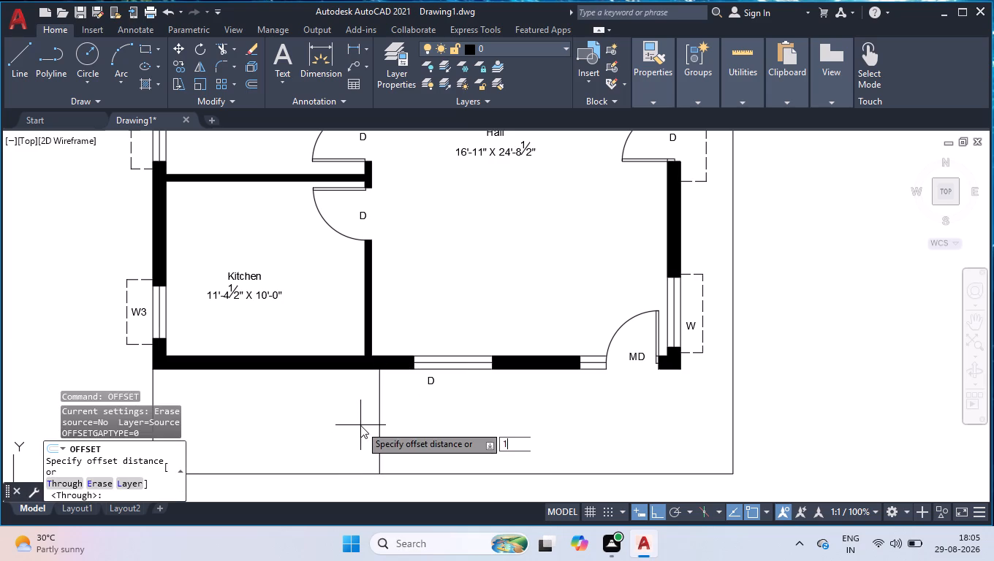
key(Return)
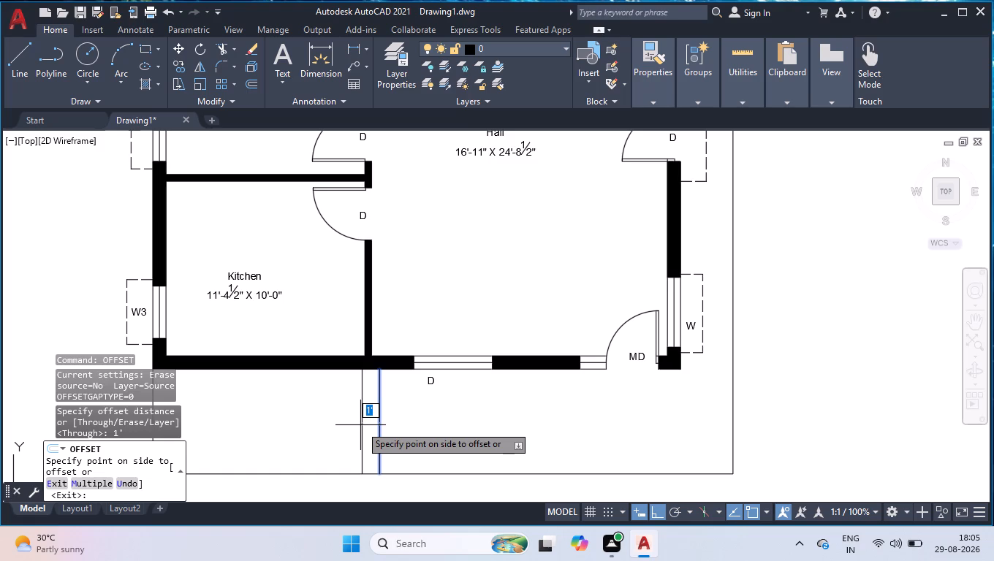
click(360, 424)
scroll(367, 413, down, 2)
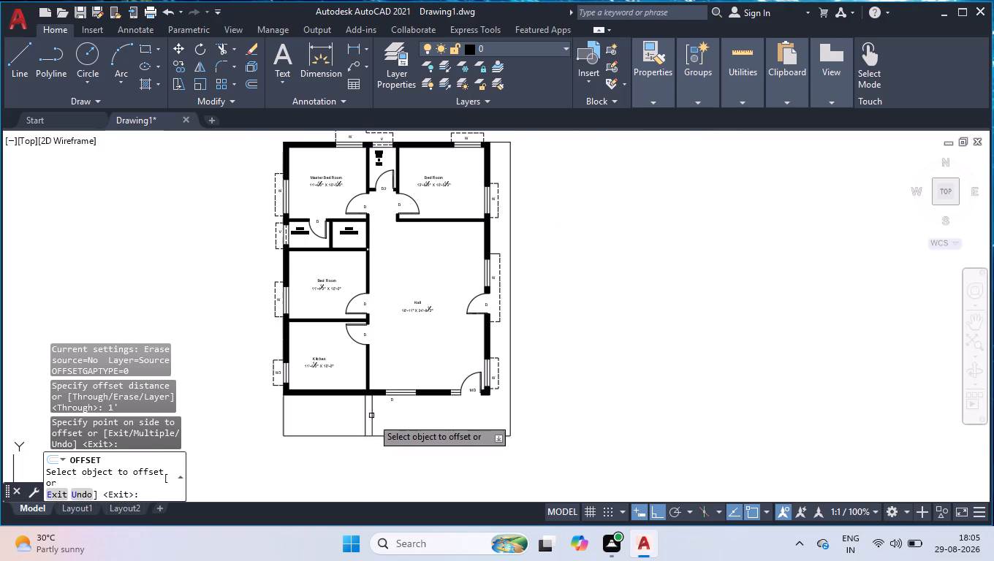
scroll(262, 420, up, 2)
click(524, 402)
click(493, 401)
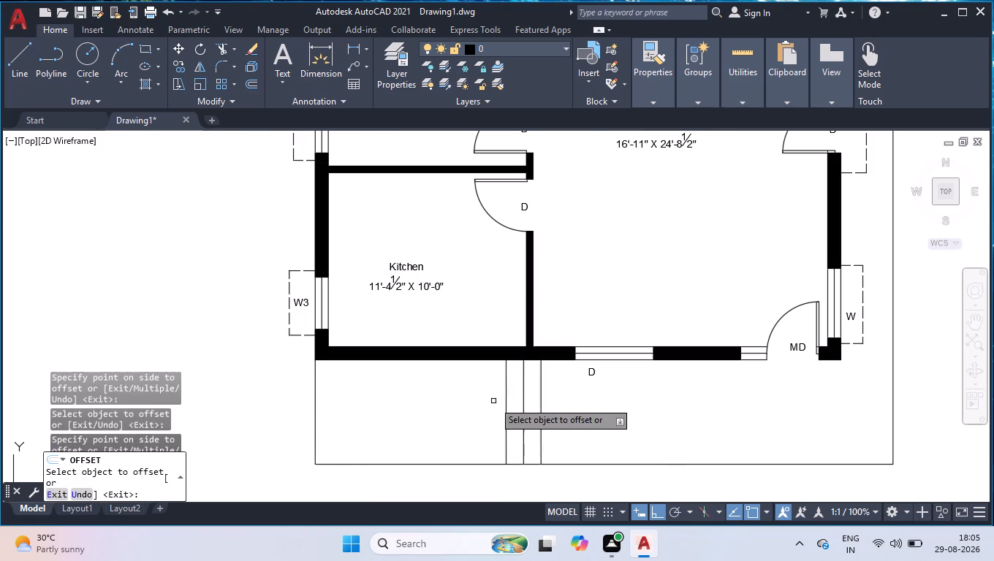
click(507, 392)
click(493, 393)
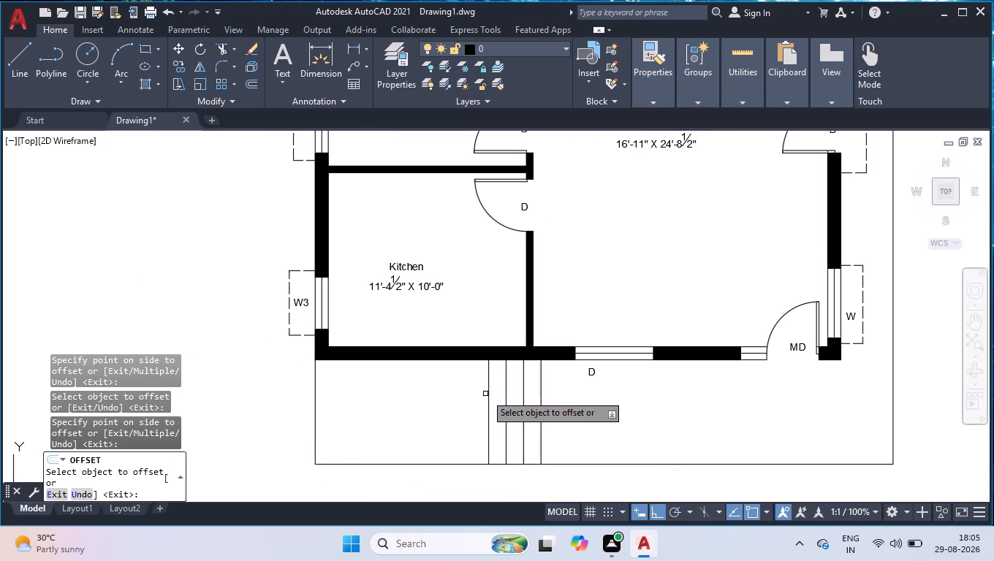
click(487, 391)
click(458, 397)
click(470, 394)
click(440, 397)
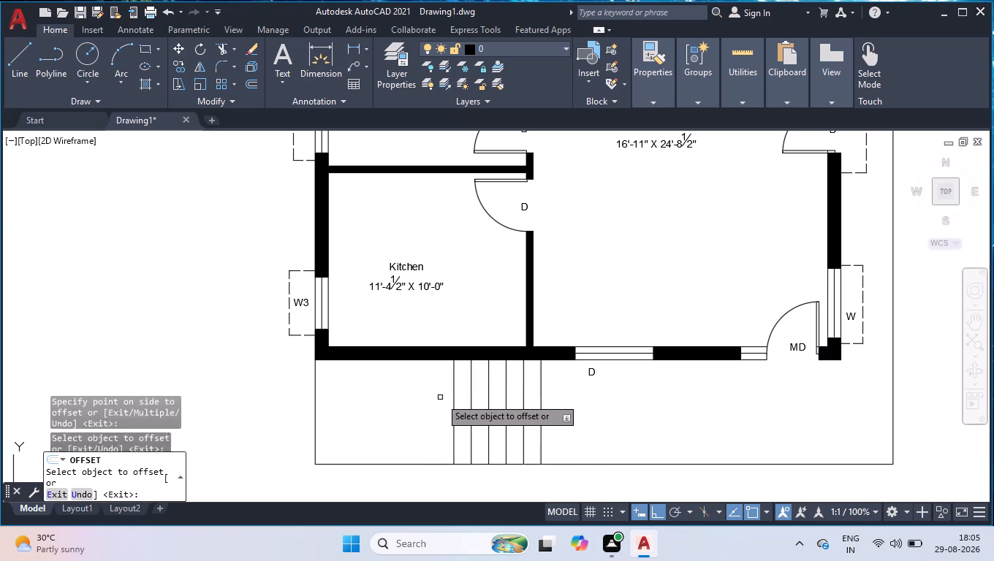
Continue the stair treads with five more 1' offsets toward the west, each from the newest tread line.
click(453, 389)
click(431, 394)
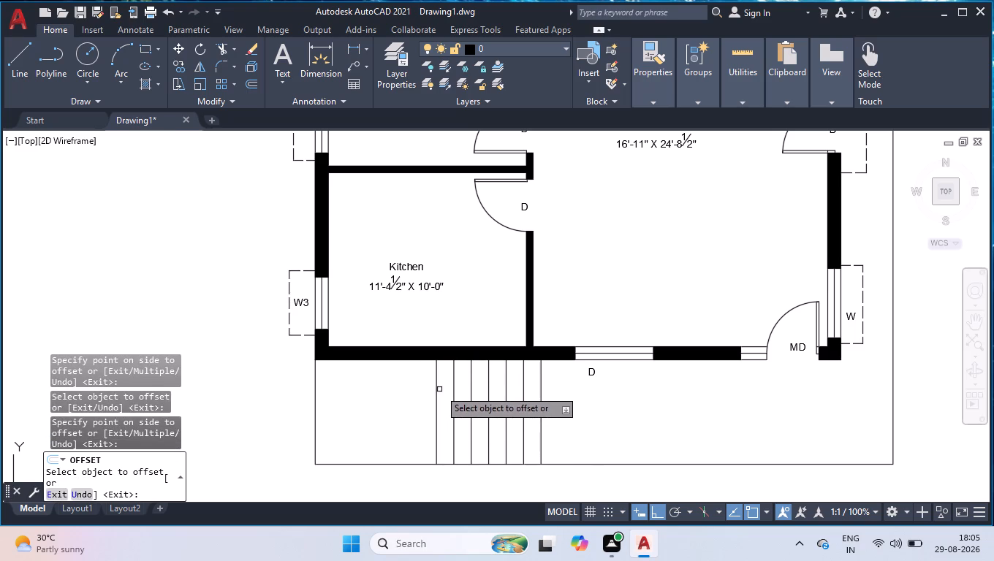
click(437, 392)
click(415, 396)
click(420, 392)
click(377, 400)
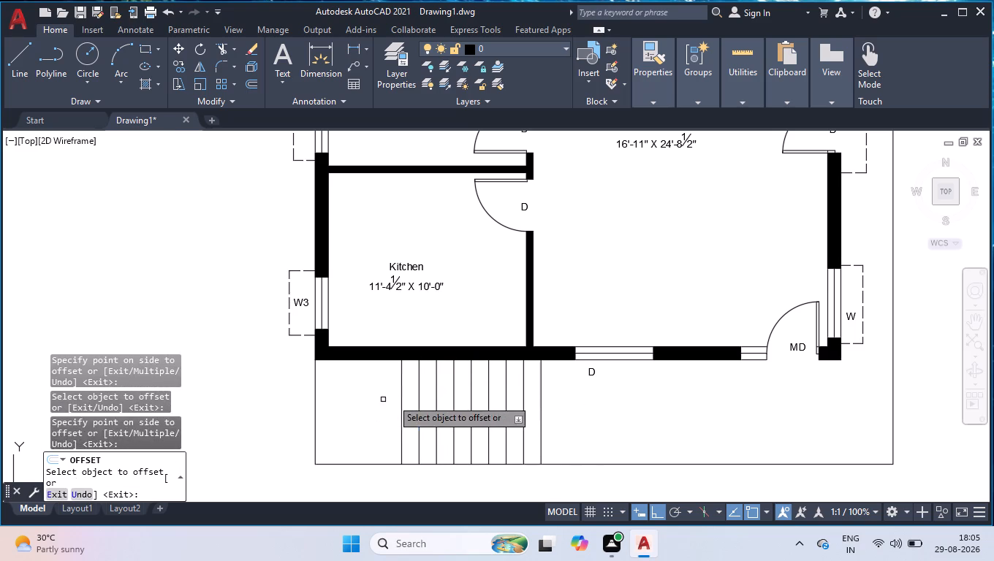
click(401, 394)
click(377, 397)
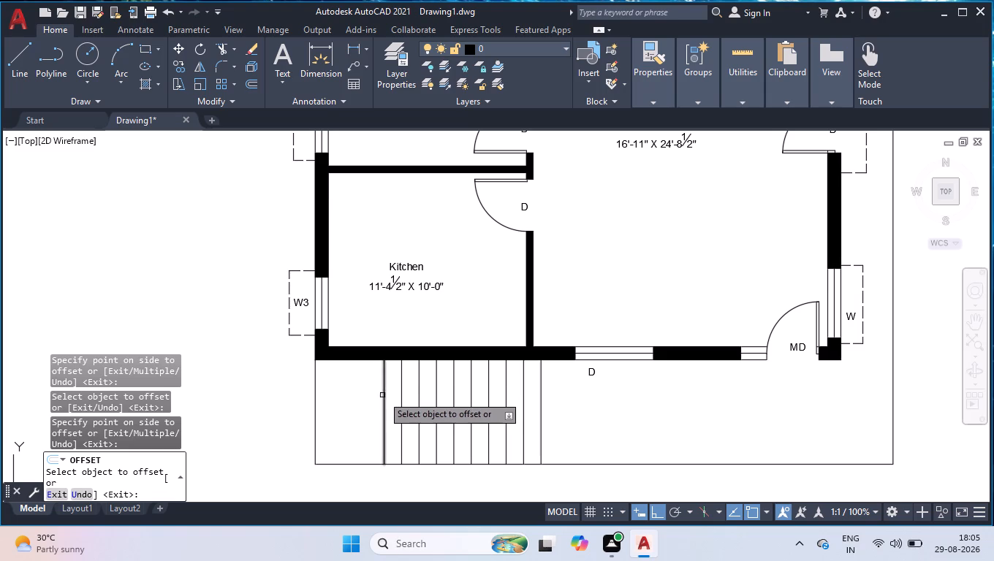
click(382, 395)
click(295, 399)
key(Return)
click(294, 392)
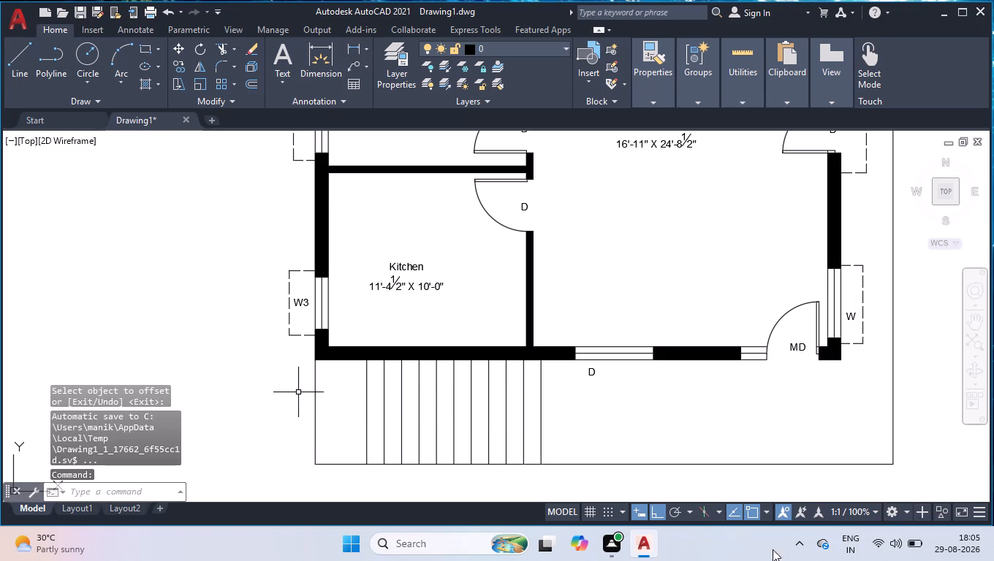
Erase the easternmost stair line, just east of the Kitchen–Hall partition.
click(583, 415)
click(530, 435)
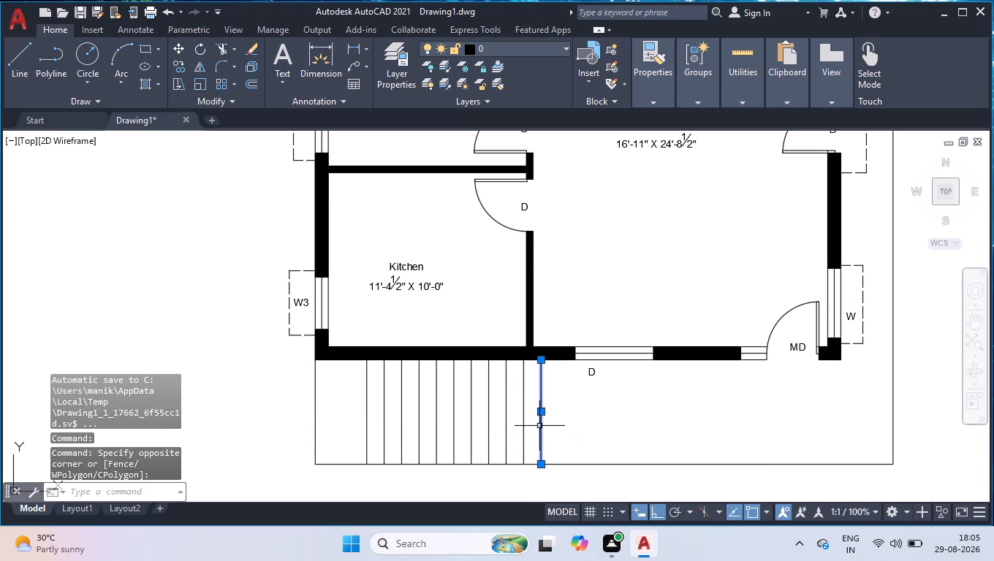
key(Delete)
Draw a horizontal line across the stair treads, from the easternmost tread's midpoint to the westernmost tread's midpoint.
key(l)
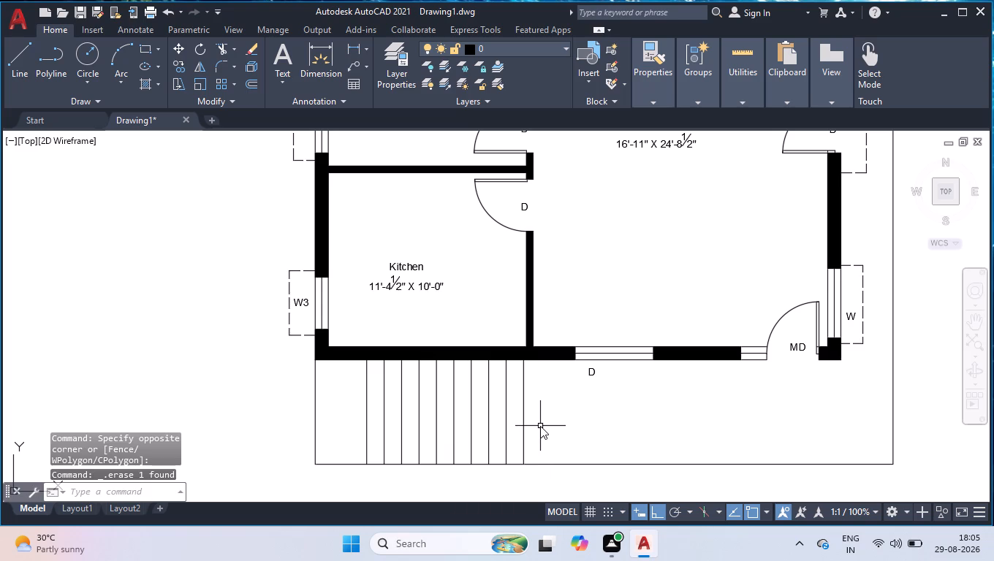
key(Return)
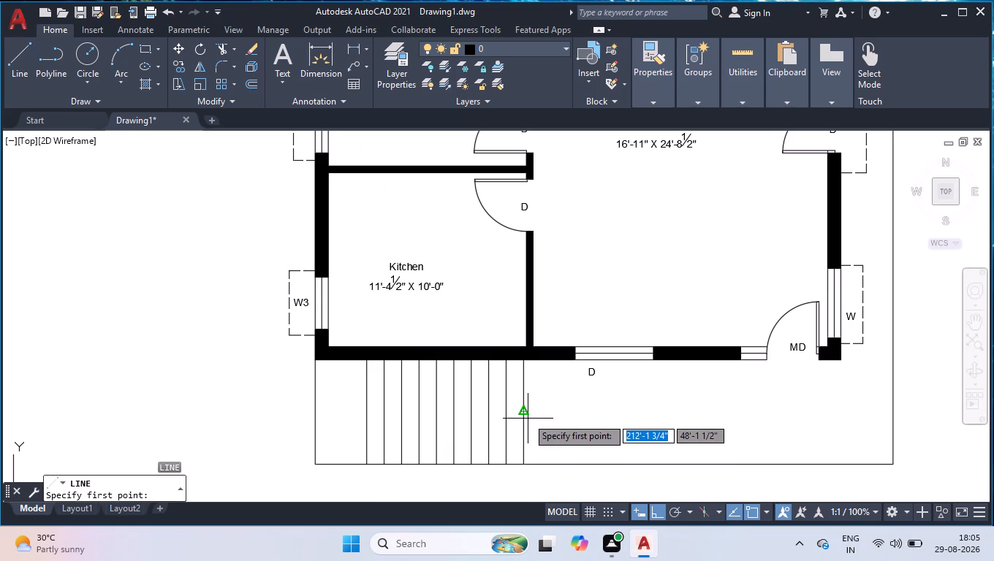
click(524, 411)
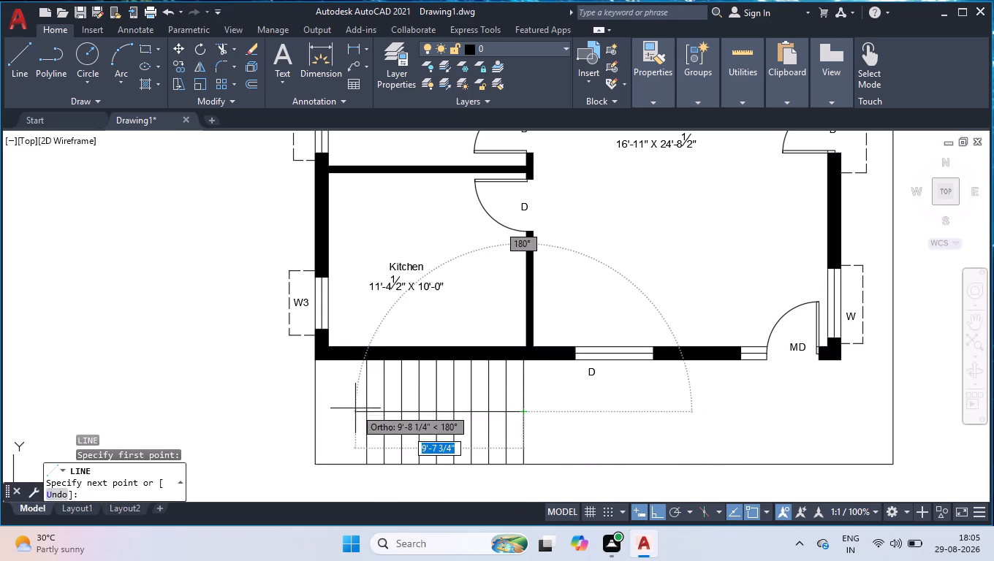
click(368, 412)
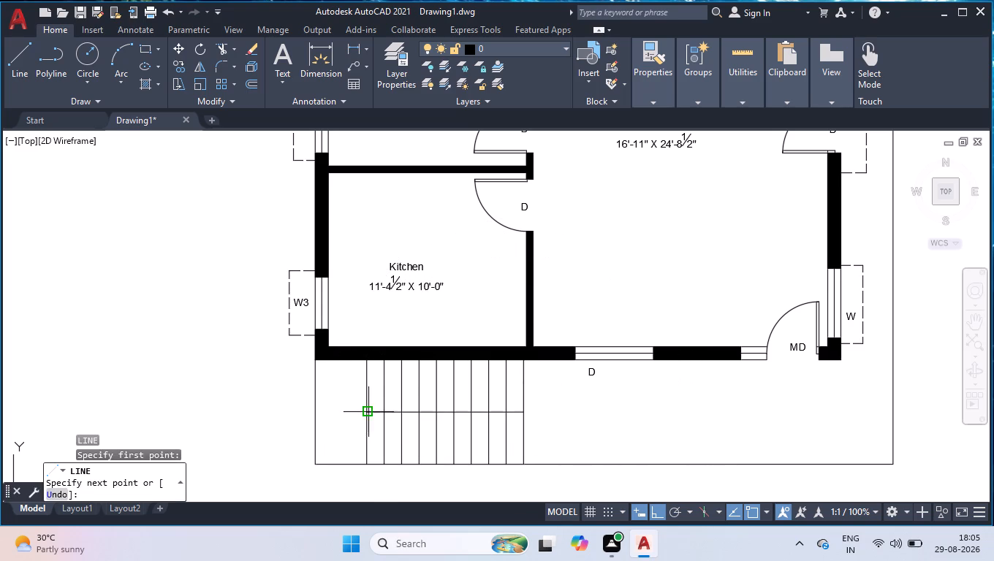
key(space)
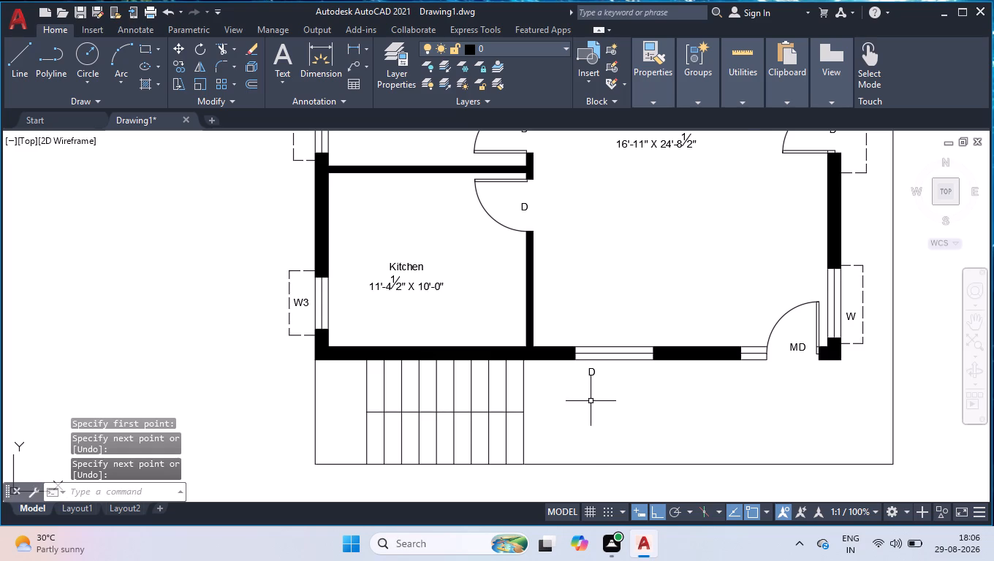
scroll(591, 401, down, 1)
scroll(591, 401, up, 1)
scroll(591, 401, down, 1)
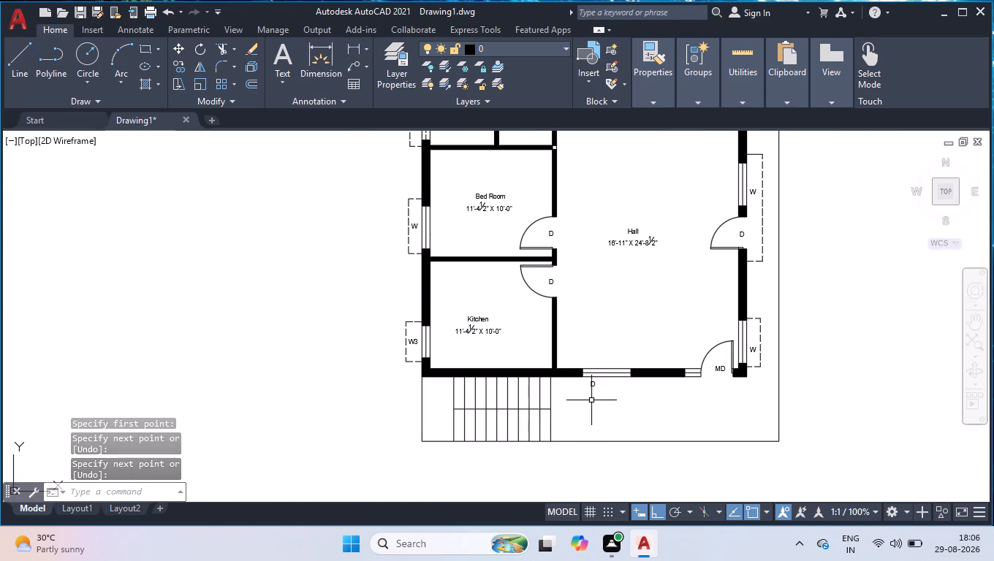
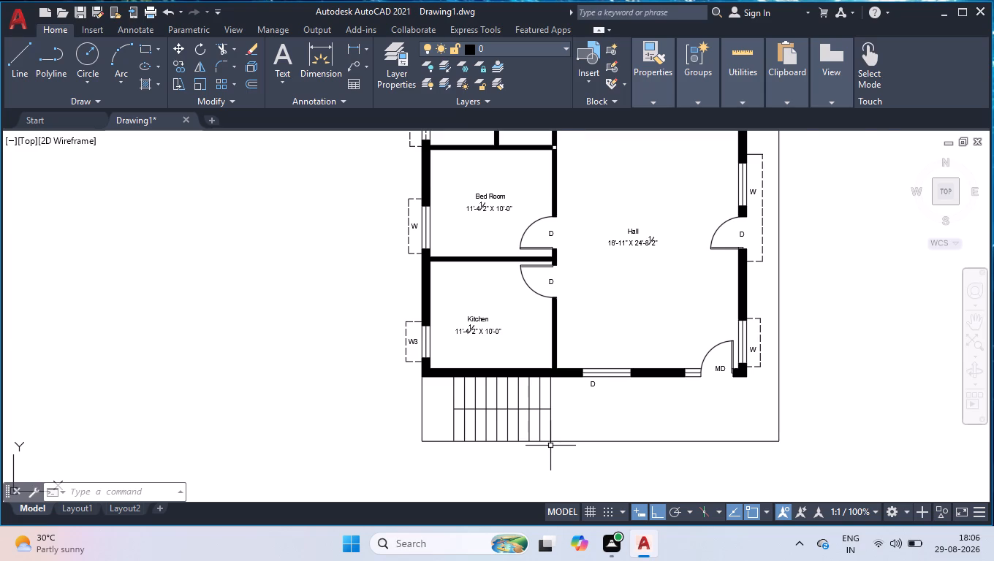
Draw a horizontal line across the stair treads midway between the existing middle line and the outer south line, using mid-between-two-points.
scroll(550, 446, up, 3)
key(l)
key(Return)
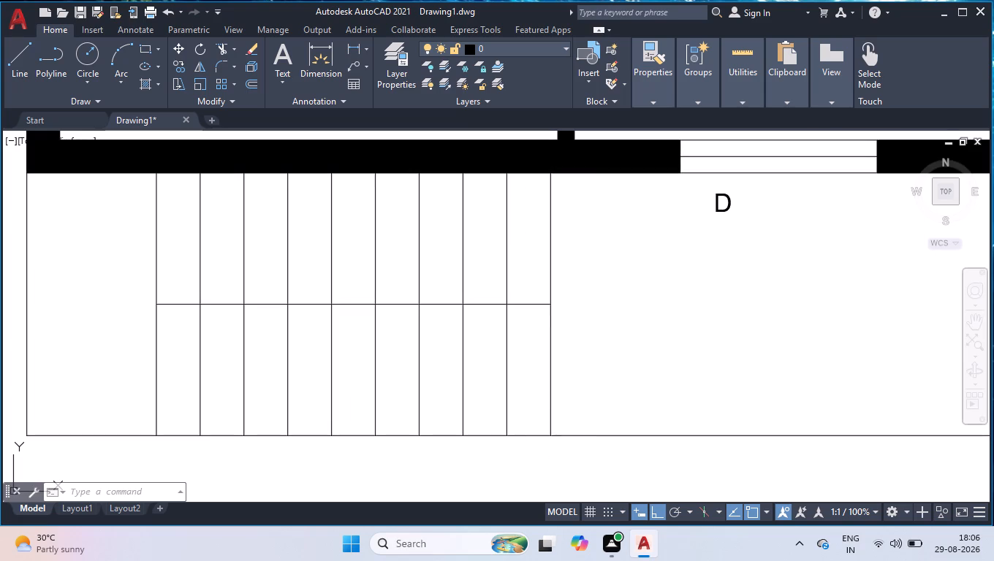
text(M2P)
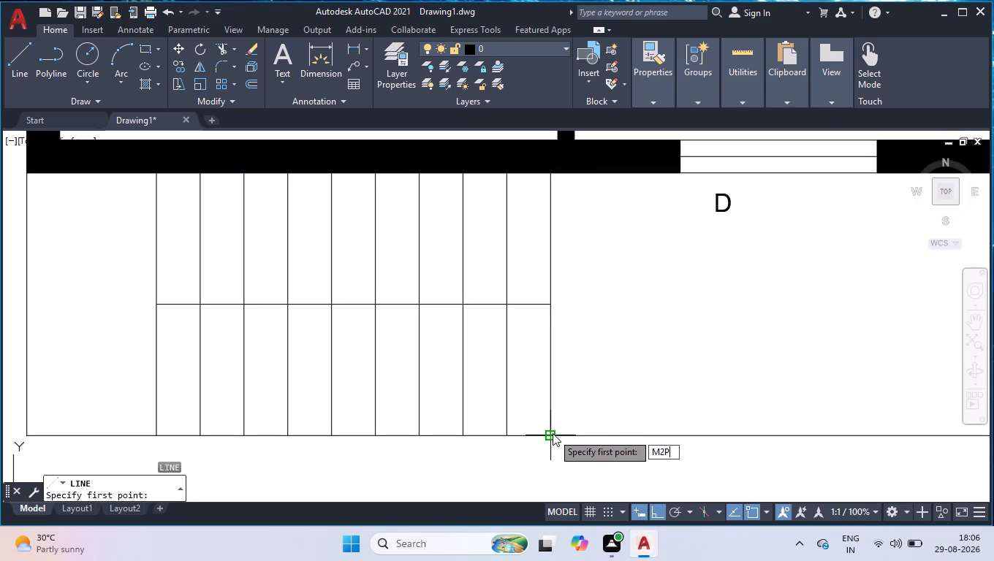
key(Return)
click(553, 433)
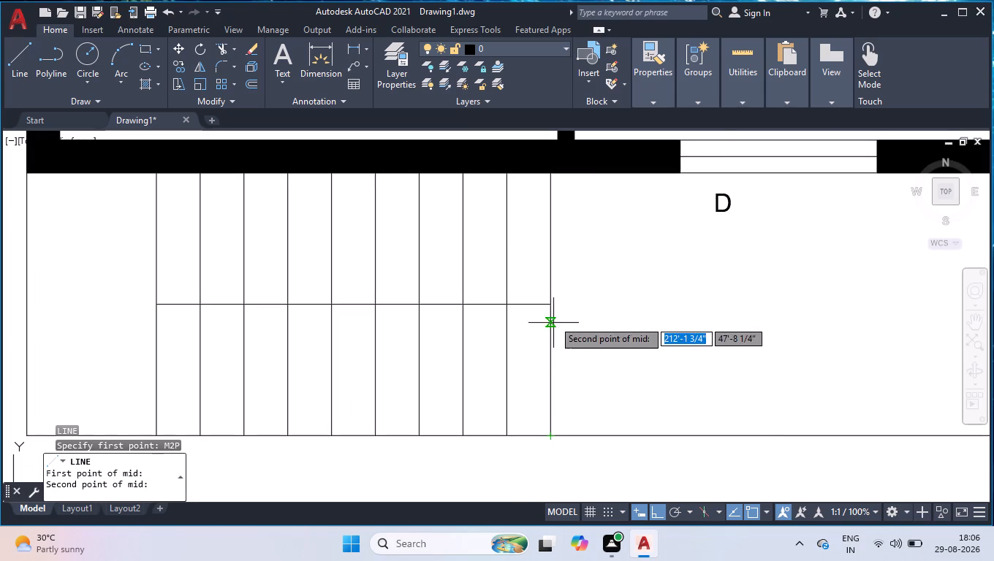
click(553, 301)
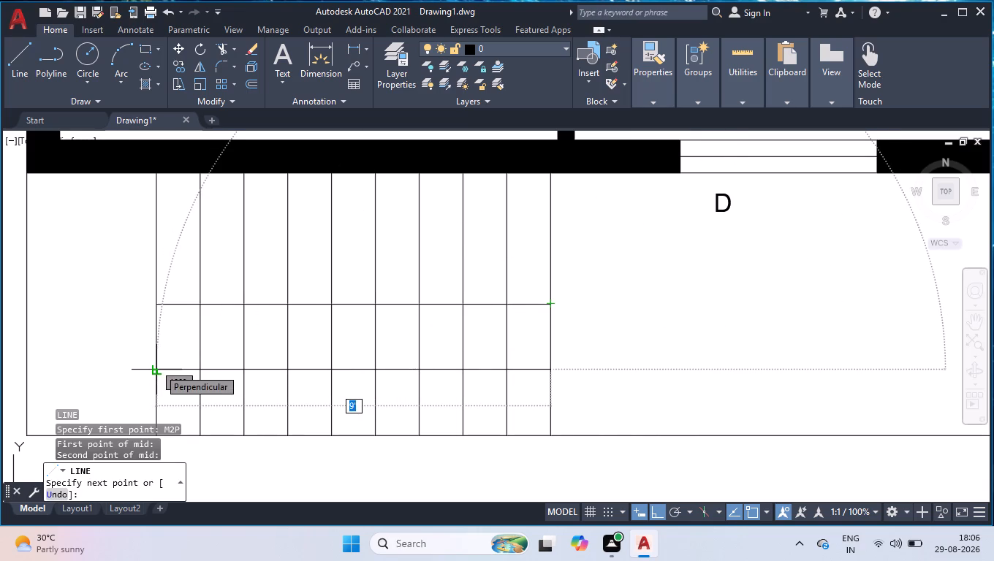
click(159, 368)
key(space)
scroll(515, 378, down, 1)
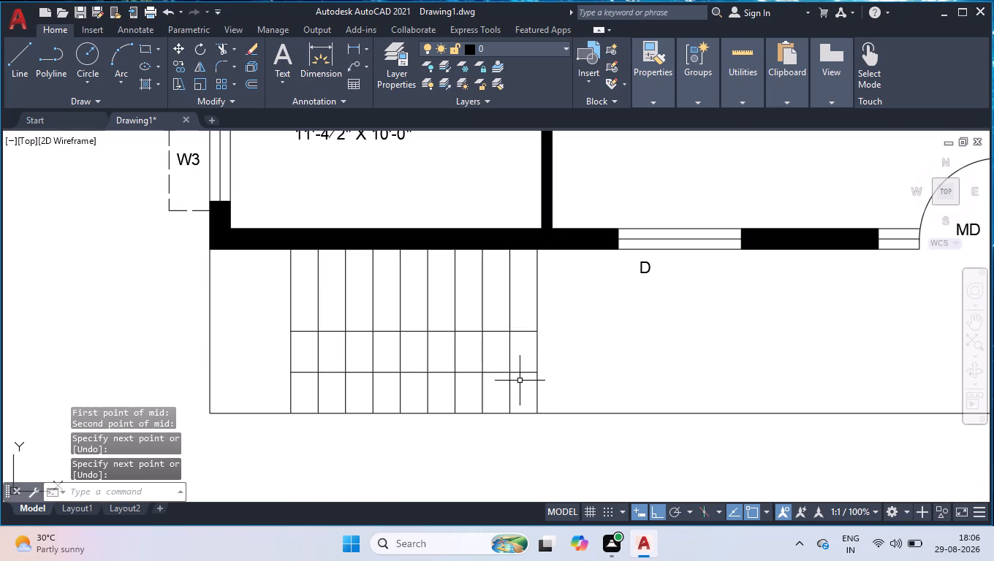
Draw a matching horizontal line across the treads midway between the middle line and the south wall, using mid-between-two-points.
scroll(508, 262, up, 1)
key(space)
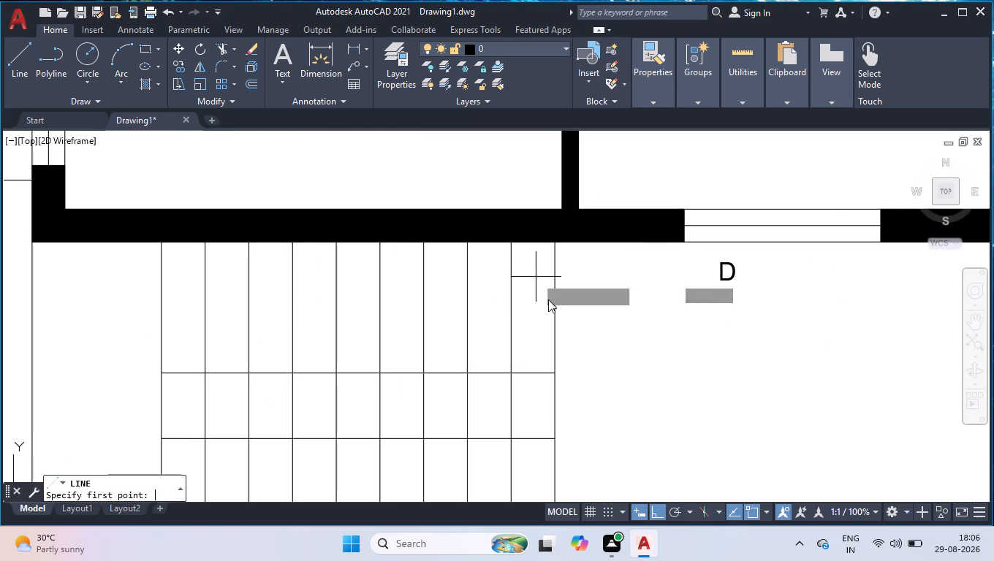
text(M2P)
key(Return)
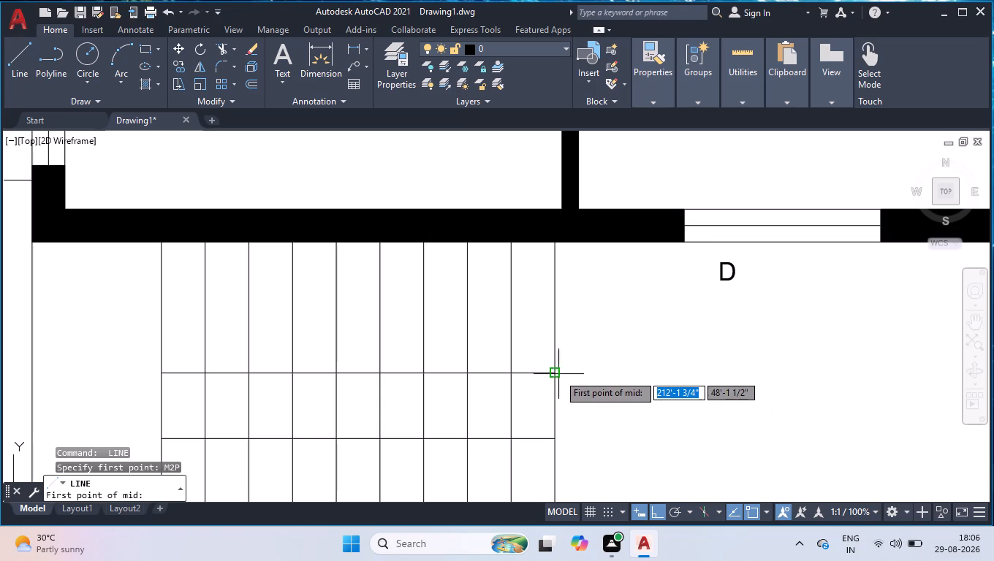
click(557, 373)
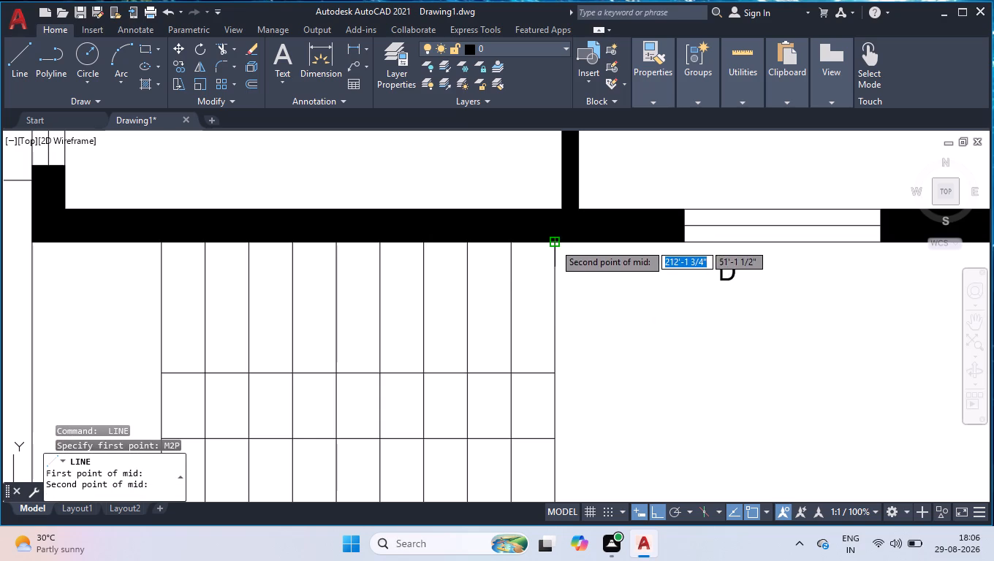
click(554, 243)
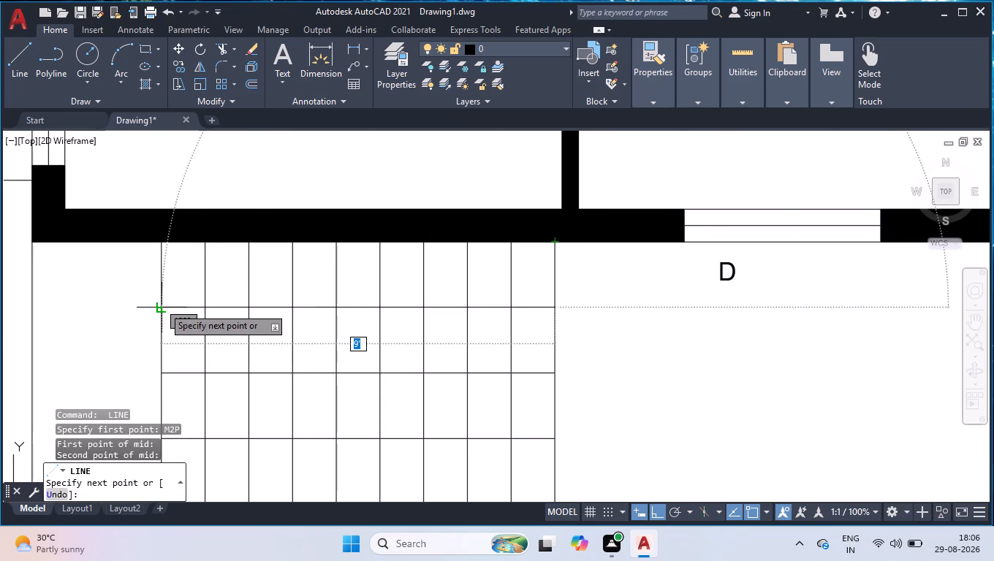
click(163, 307)
key(space)
scroll(314, 306, down, 1)
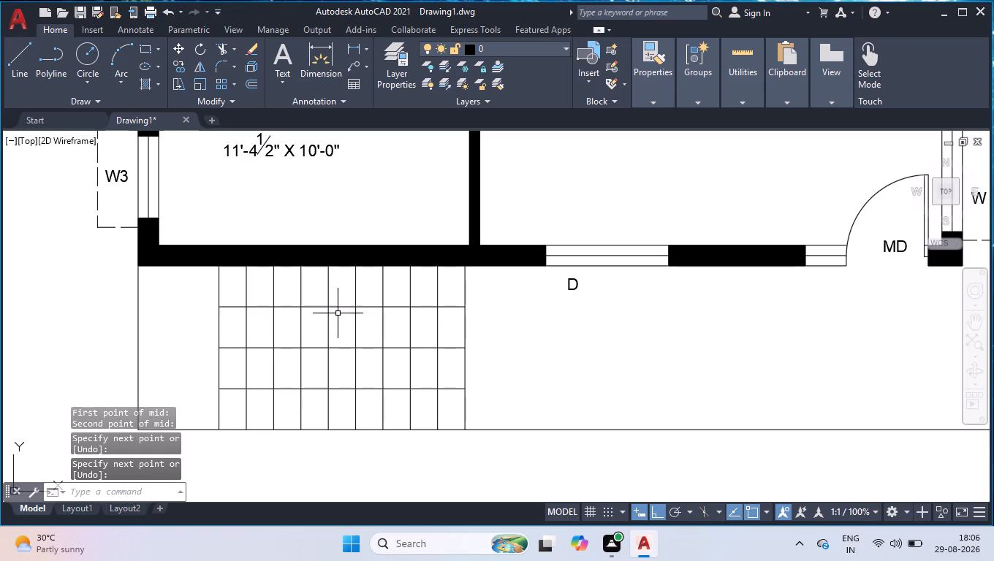
Fillet the west ends of the northern and southern flight centre lines to connect them with a semicircular arc.
key(f)
key(Return)
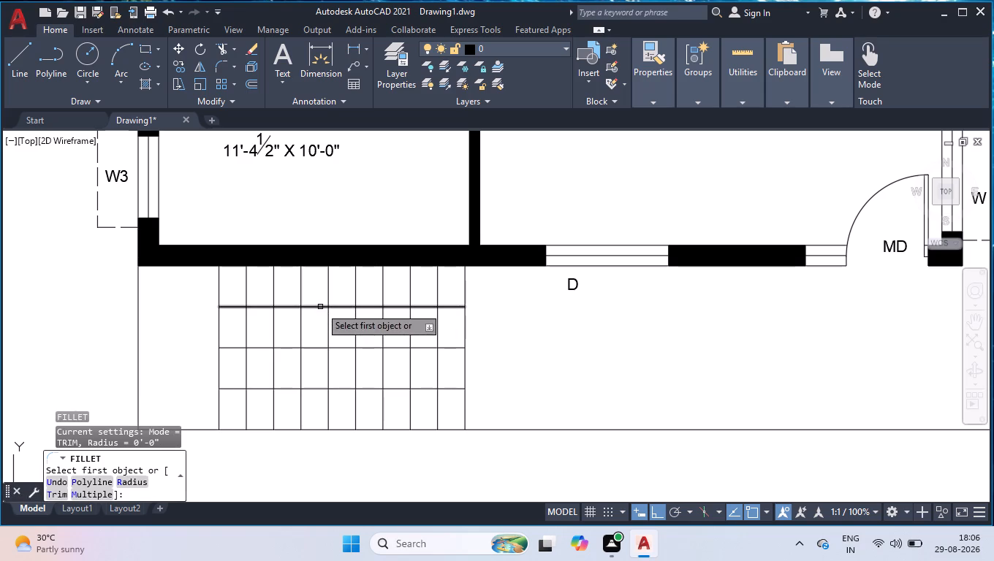
click(320, 307)
click(309, 390)
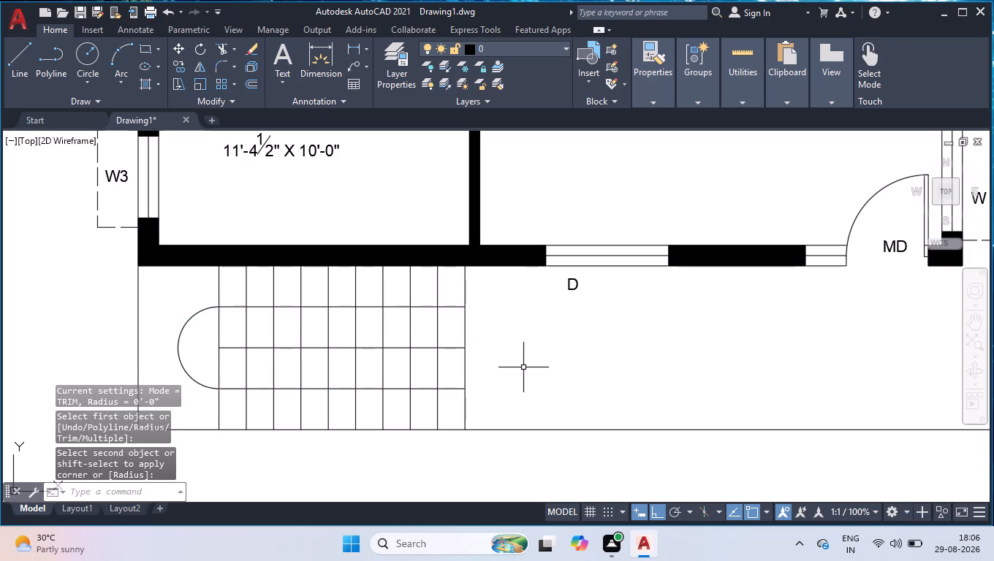
key(Return)
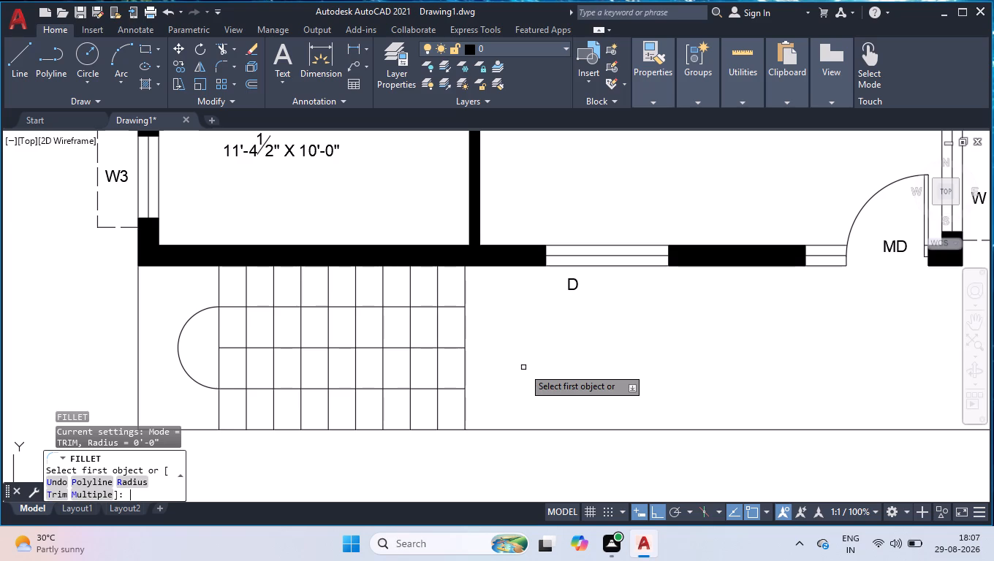
key(Return)
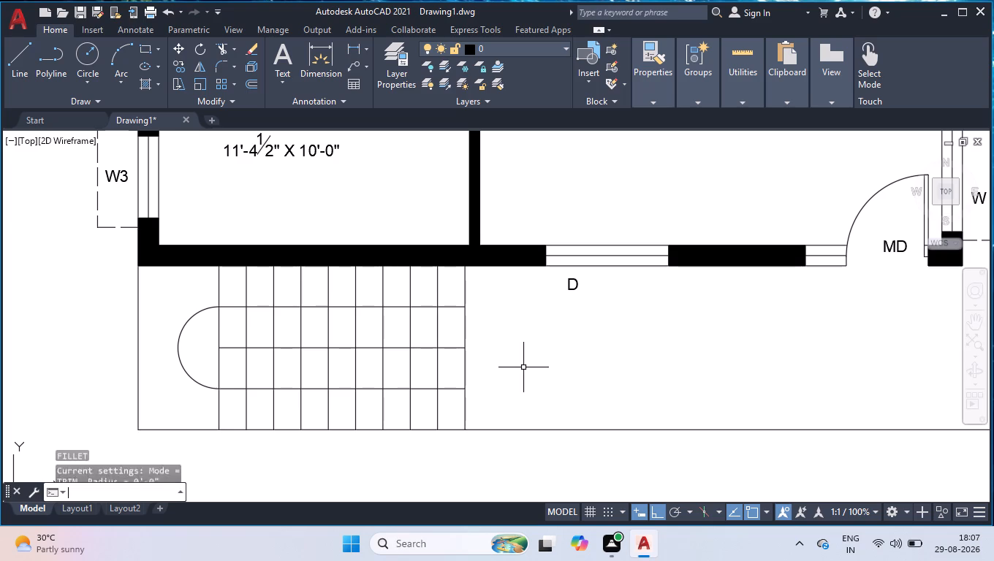
Draw a line about 1'-11" long eastward from the east end of the southern flight's centre line.
key(l)
key(Return)
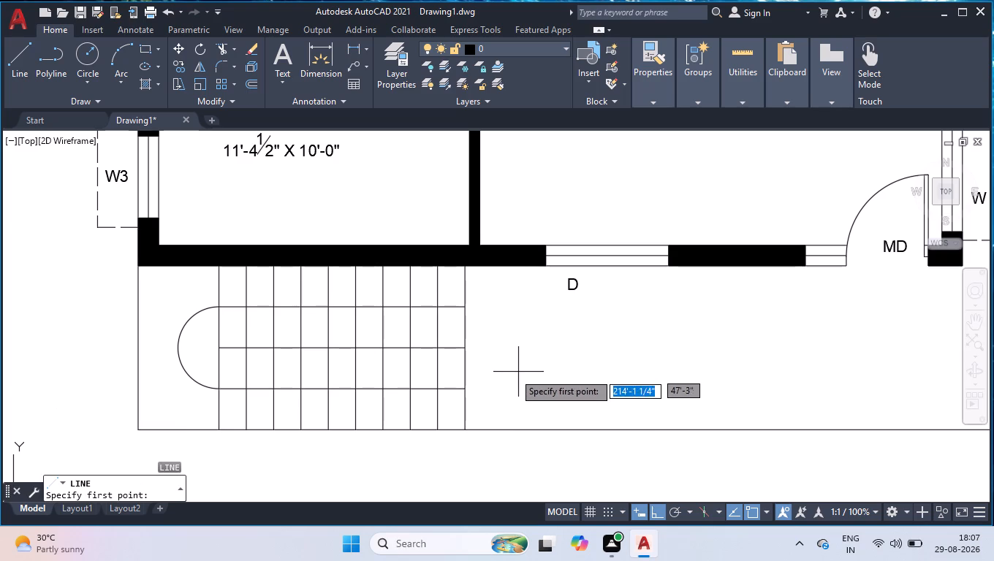
click(460, 389)
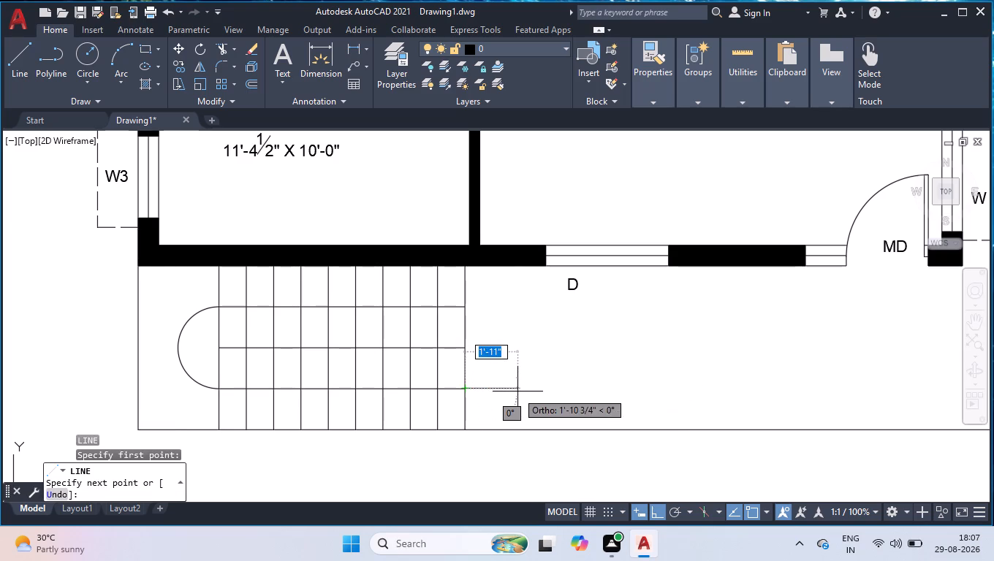
click(517, 392)
key(Return)
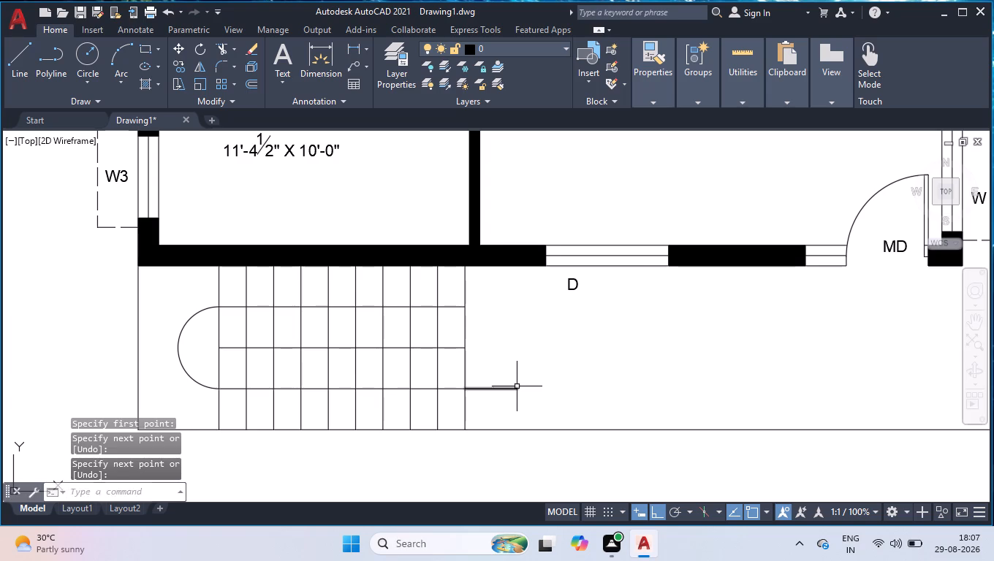
Join the short eastern extension with the southern flight's centre line.
click(517, 383)
click(508, 397)
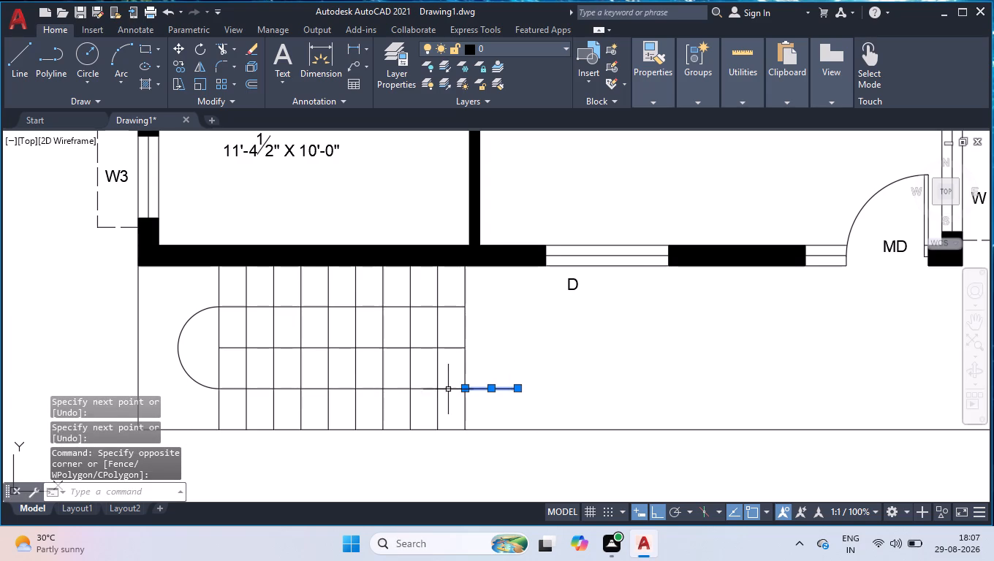
click(448, 388)
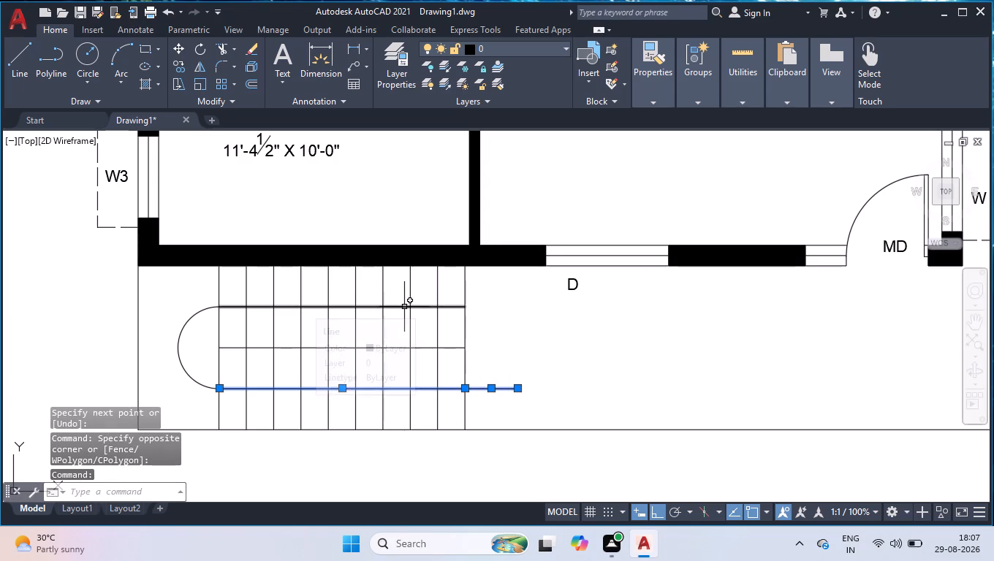
key(j)
key(Return)
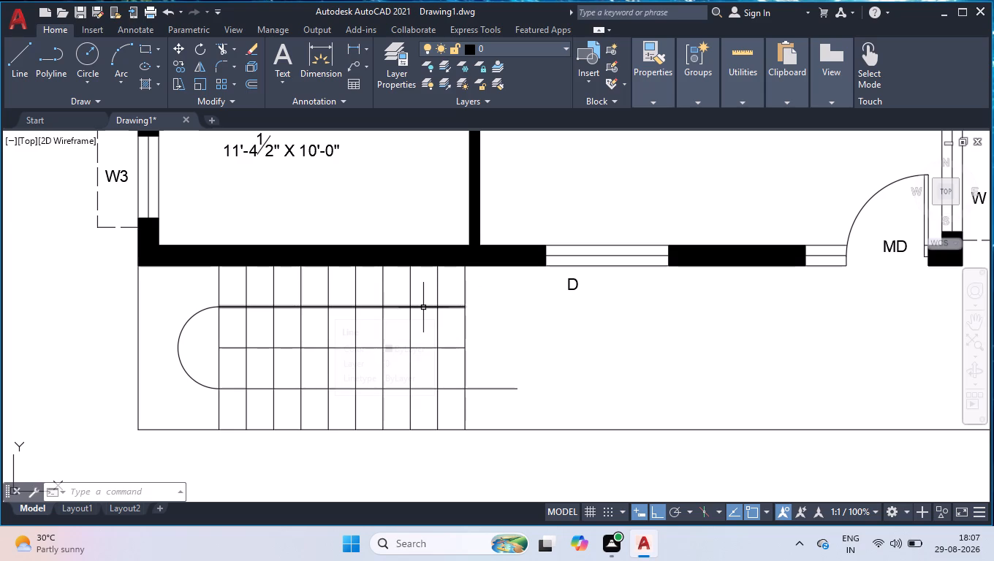
Draw an east-pointing triangular arrowhead on the northern flight's centre line, base about 5 1/2", tip midway between the second and third treads from the east.
scroll(417, 311, up, 3)
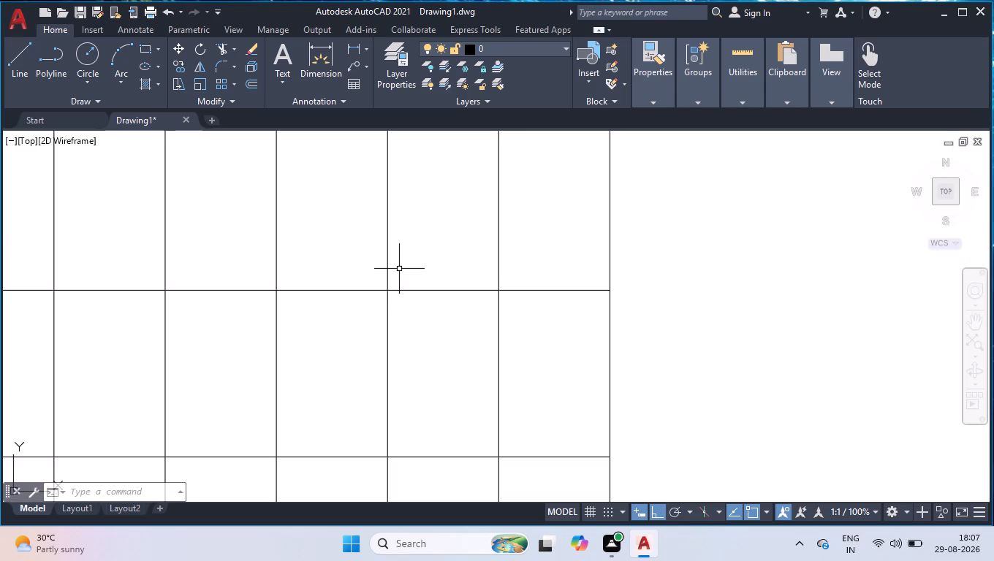
key(l)
key(Return)
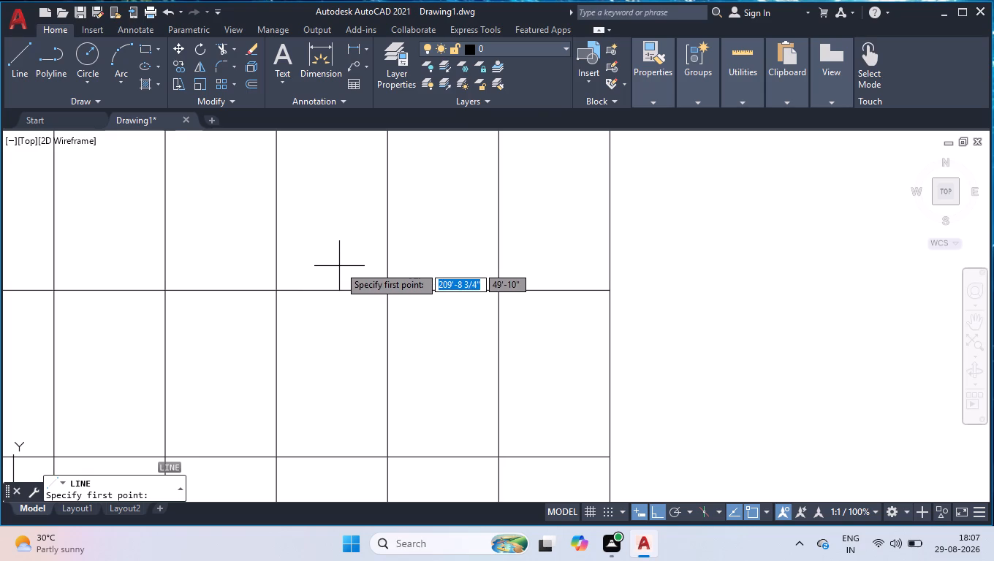
click(339, 267)
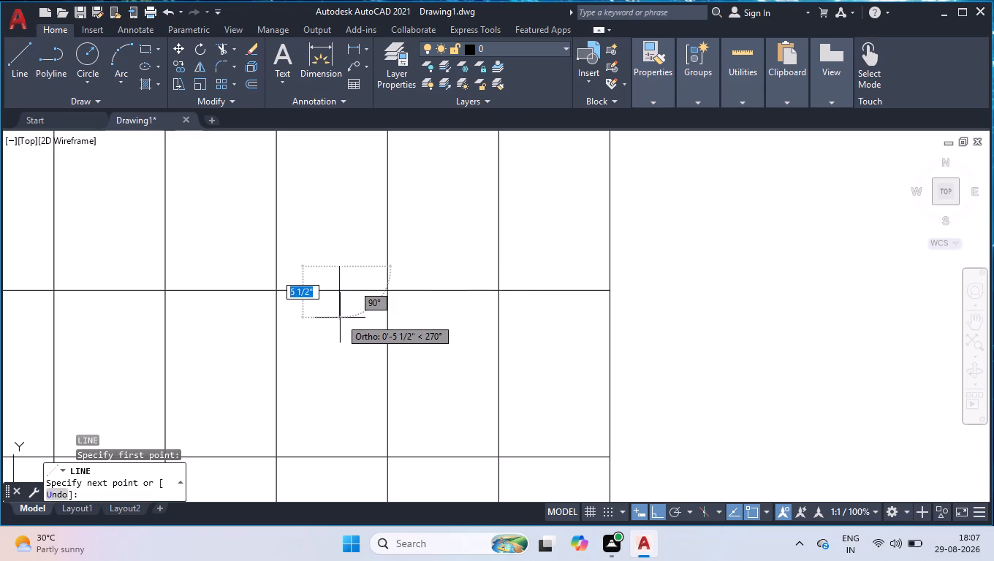
click(340, 318)
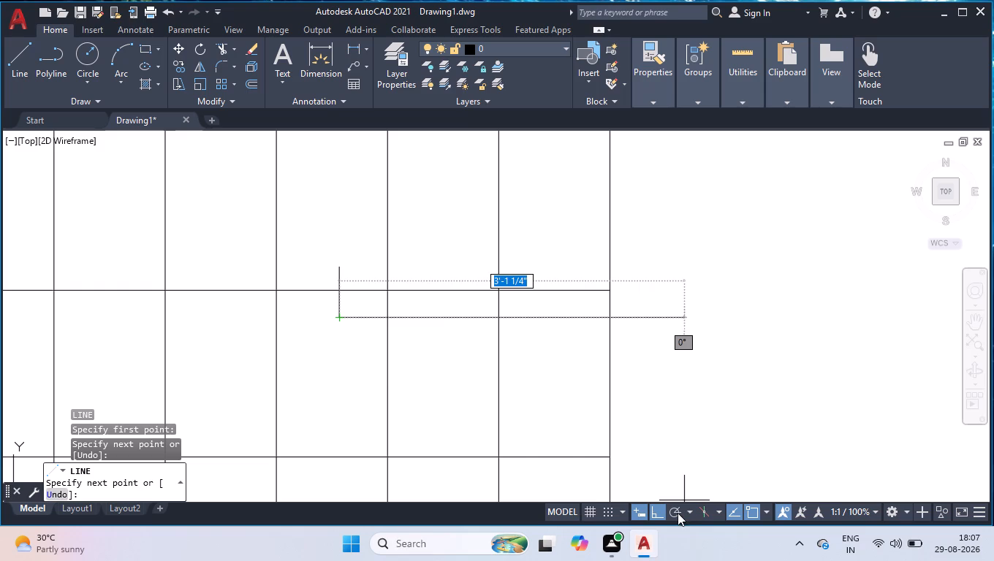
click(672, 511)
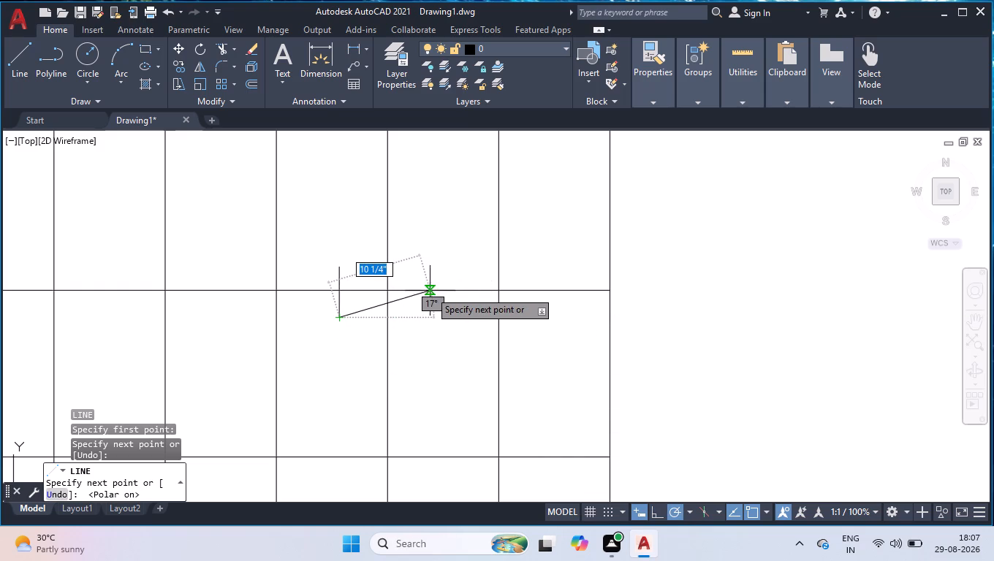
text(M2P)
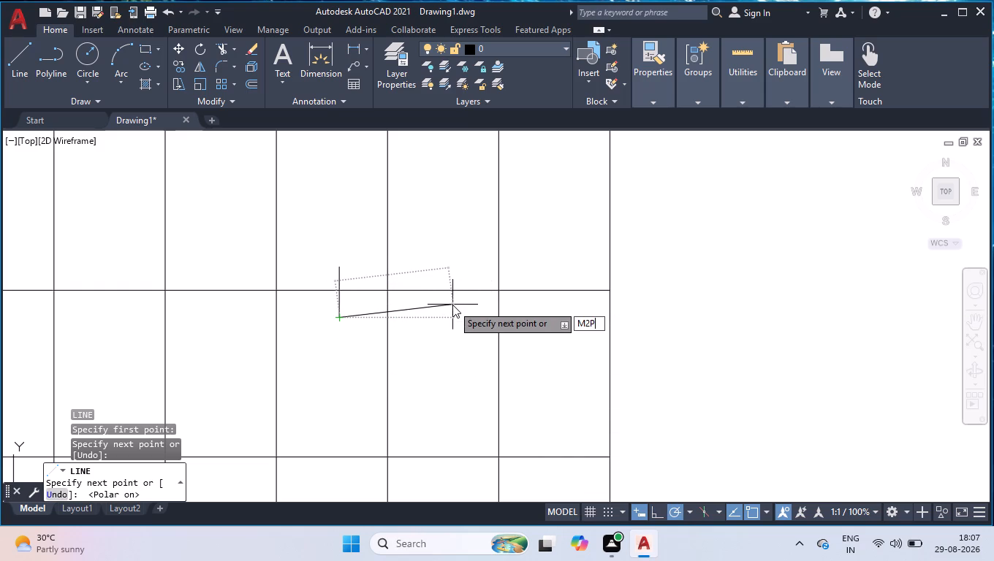
key(Return)
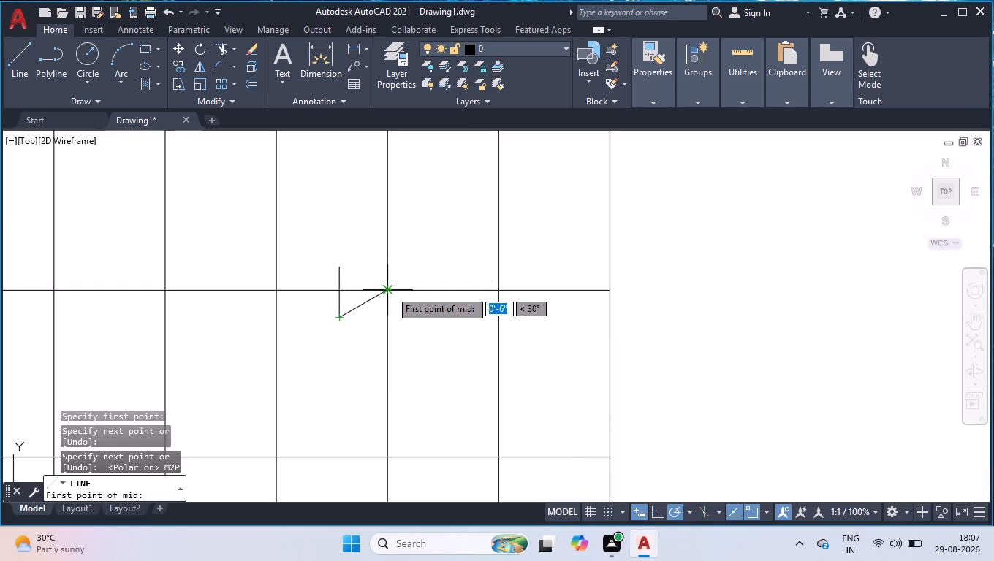
click(390, 290)
click(495, 291)
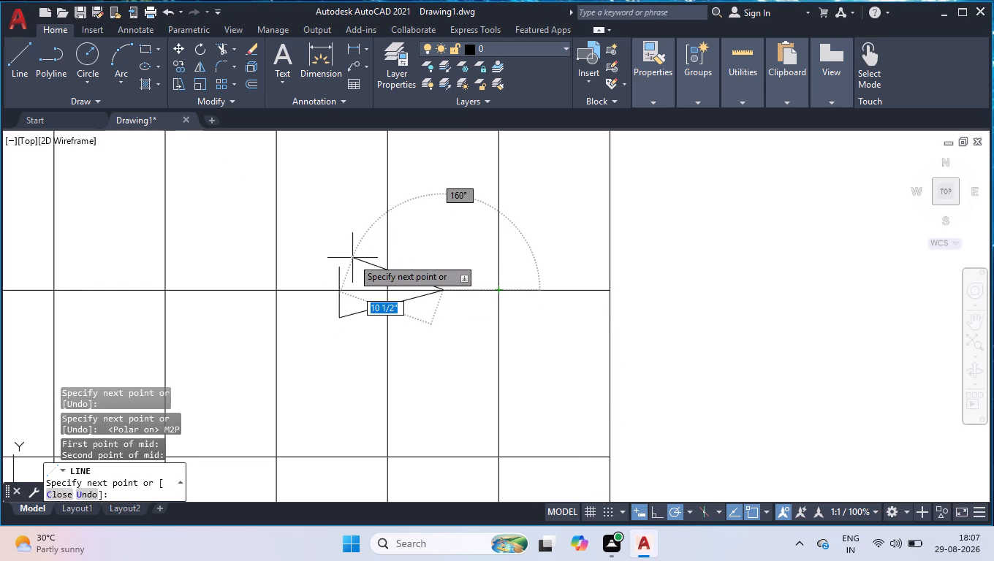
click(342, 267)
key(Return)
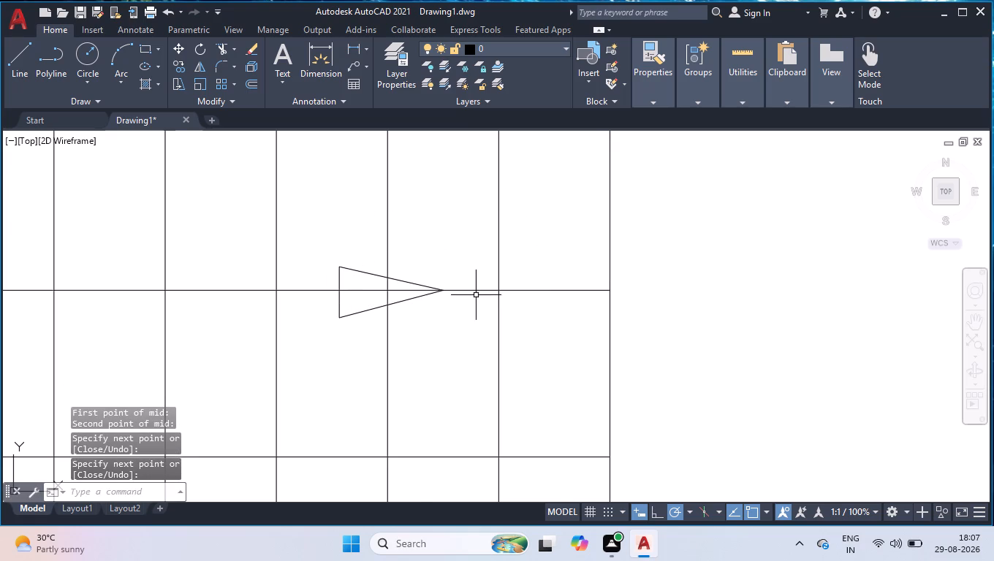
Trim away the northern flight's centre line east of and inside the arrowhead, and the tread line inside the arrowhead.
scroll(476, 298, down, 1)
scroll(555, 280, down, 2)
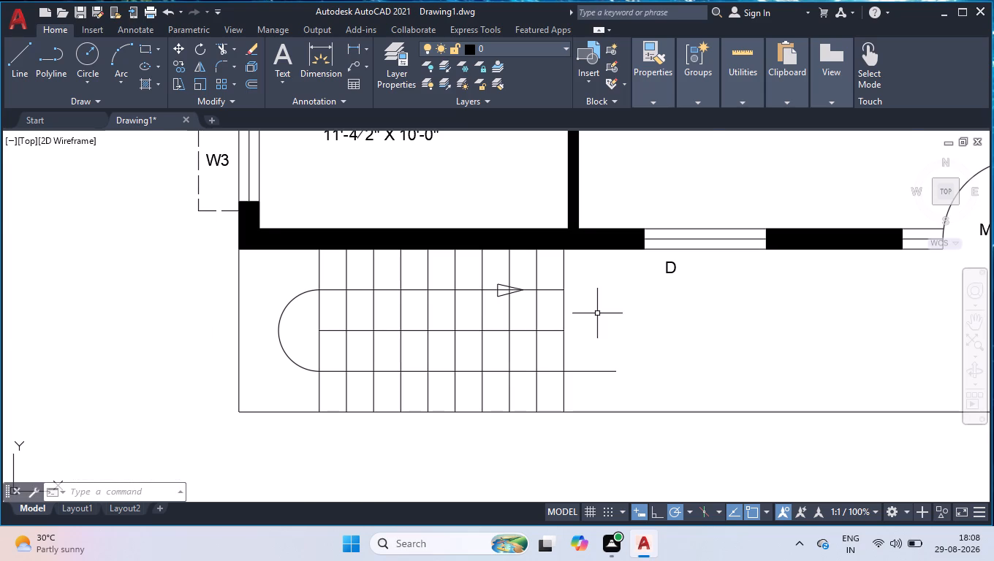
scroll(598, 313, up, 3)
text(TR)
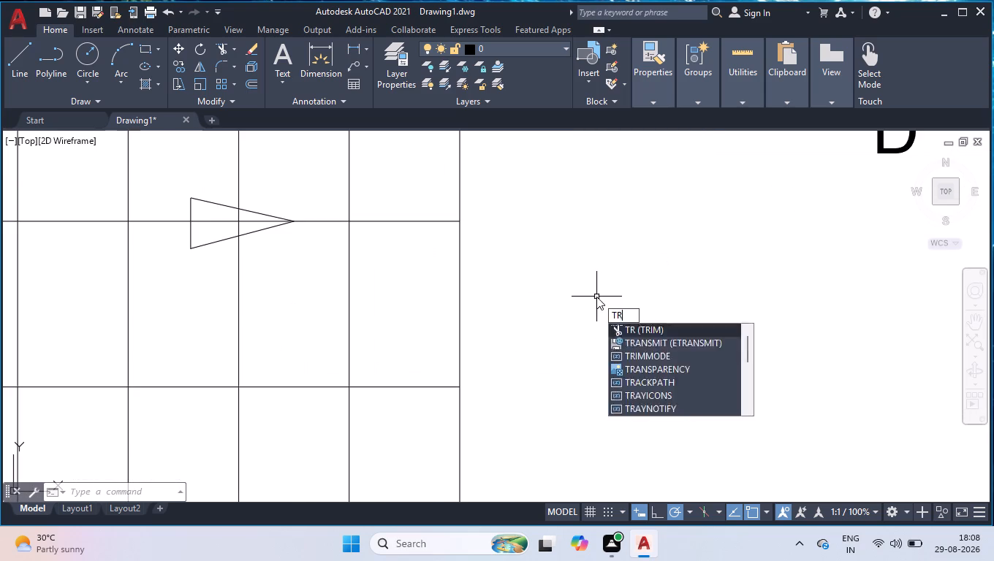
key(Return)
click(428, 204)
click(401, 238)
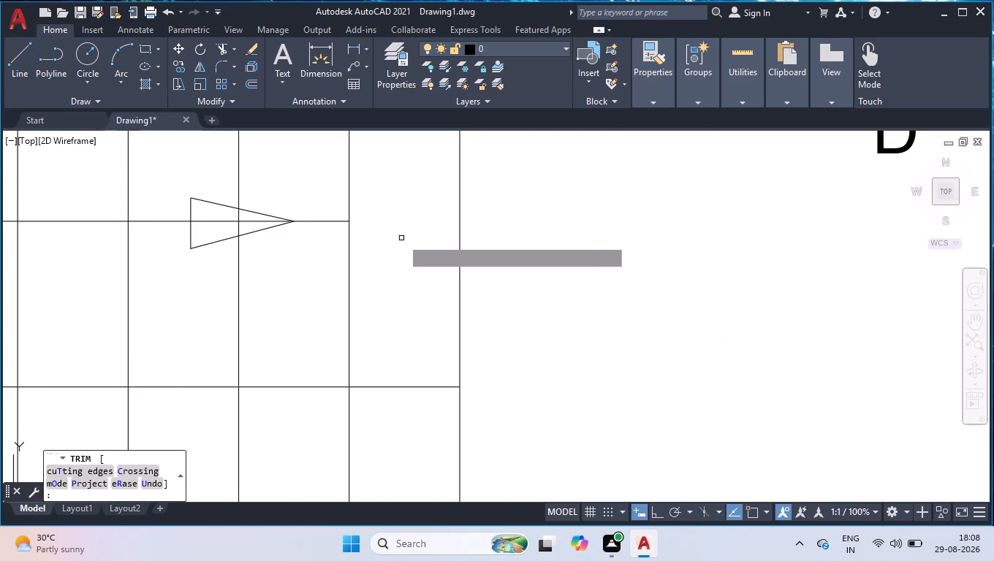
click(327, 209)
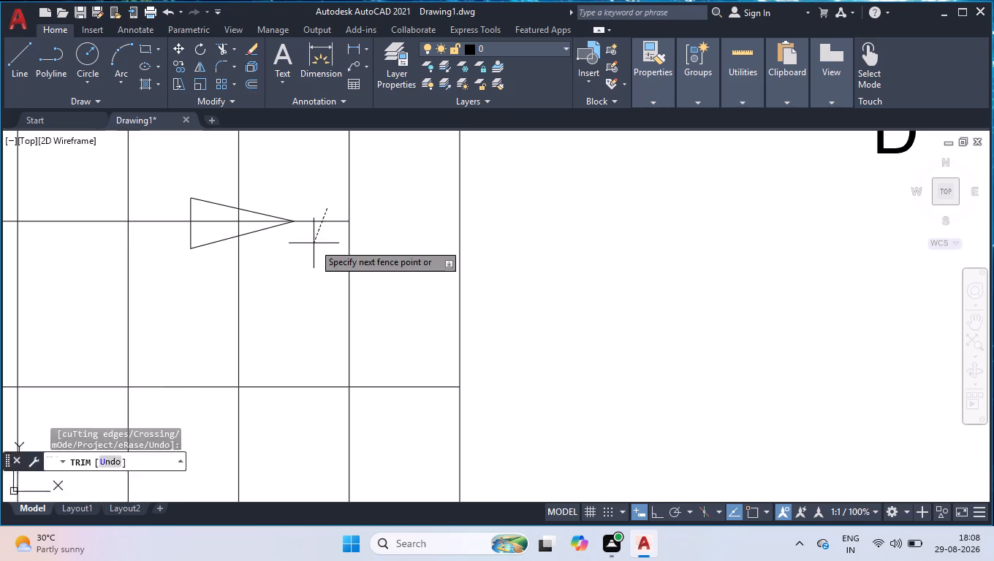
click(314, 243)
click(262, 222)
click(218, 220)
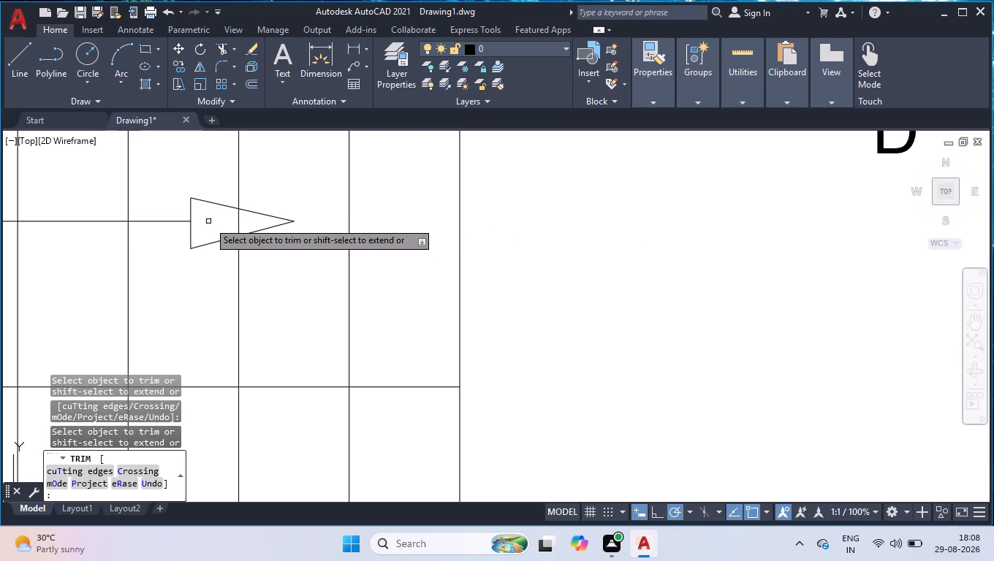
click(246, 223)
click(234, 224)
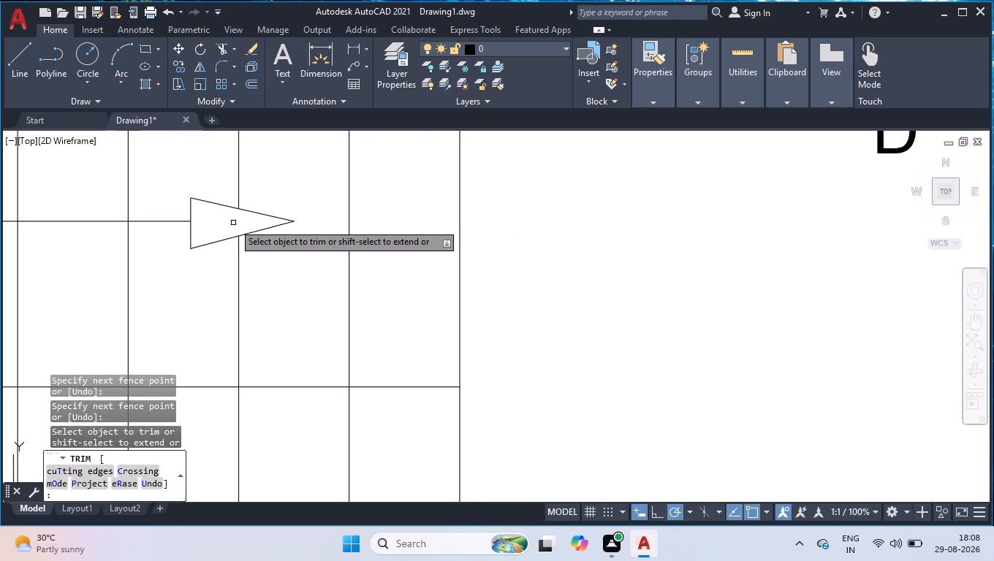
key(Return)
Fill the stair arrowhead with a solid black (0,0,0) hatch.
scroll(500, 232, down, 2)
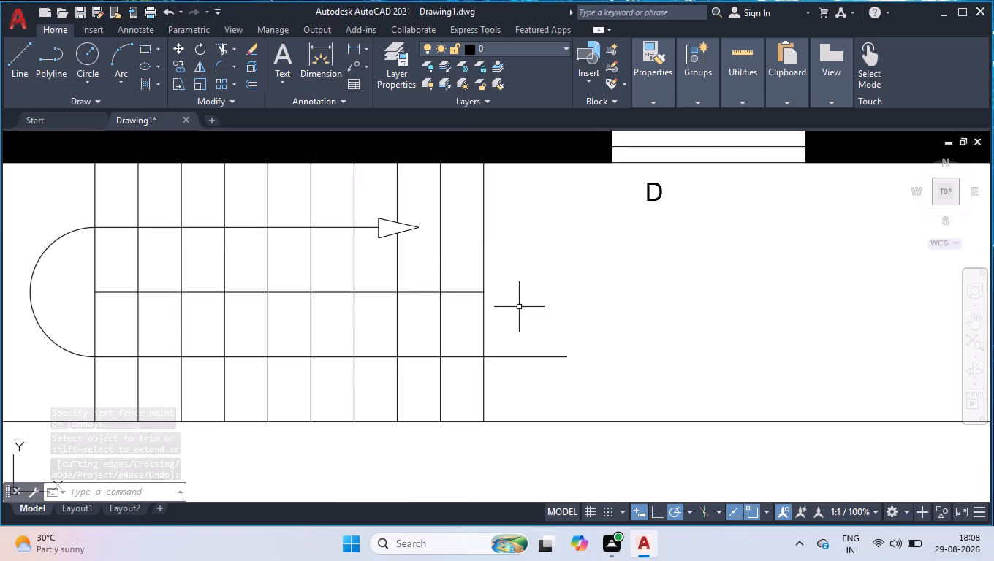
scroll(523, 294, down, 2)
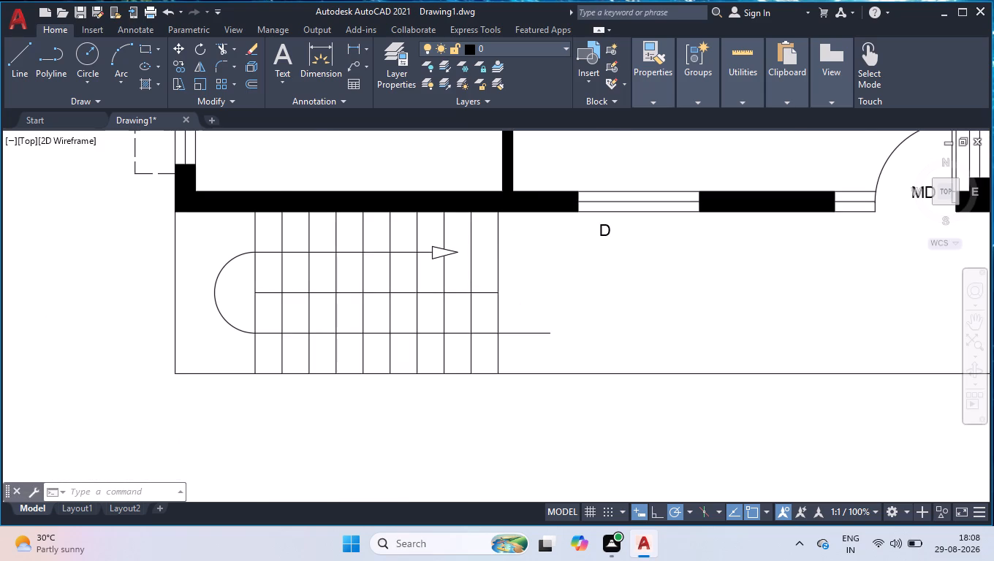
scroll(492, 222, up, 1)
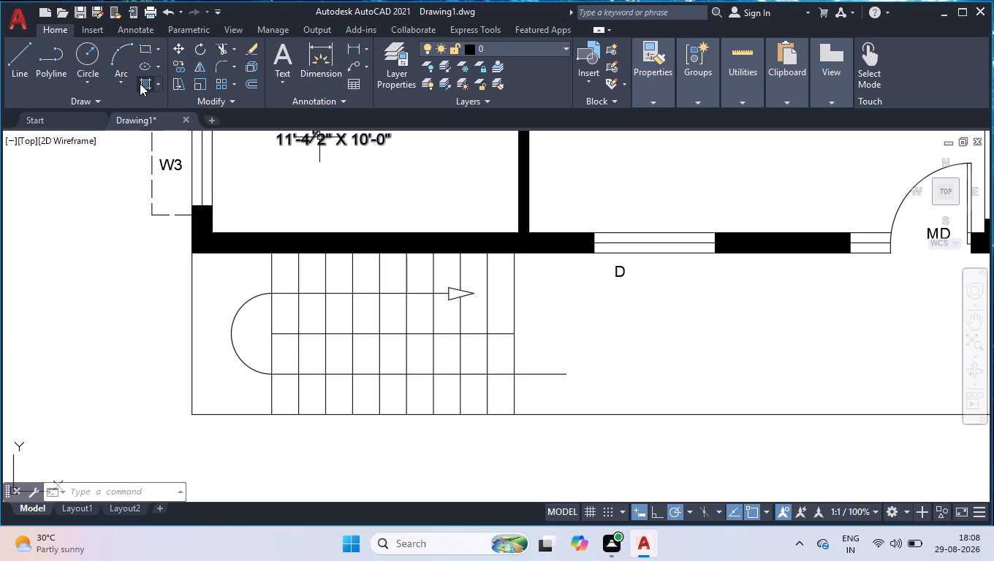
click(140, 83)
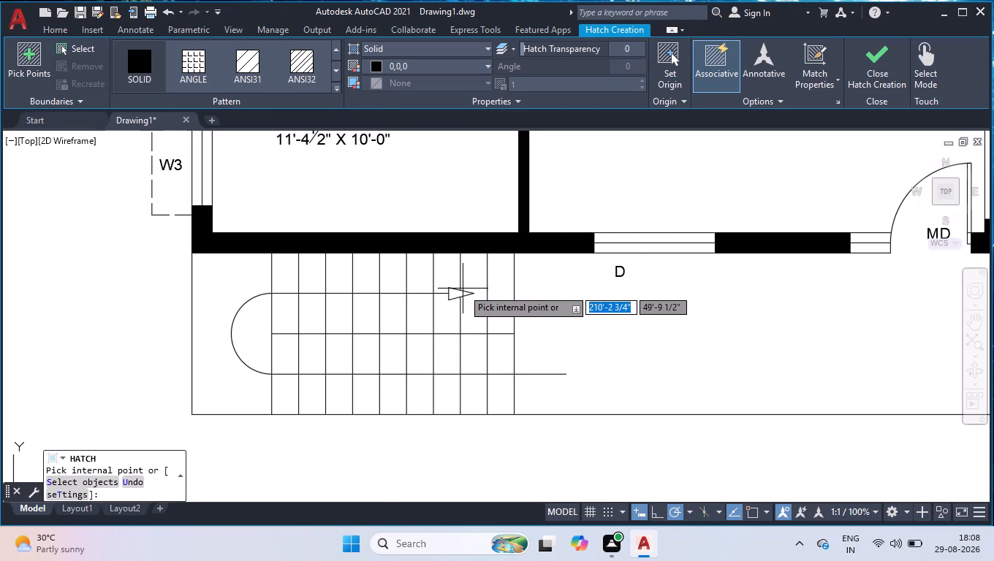
scroll(463, 289, up, 2)
click(448, 300)
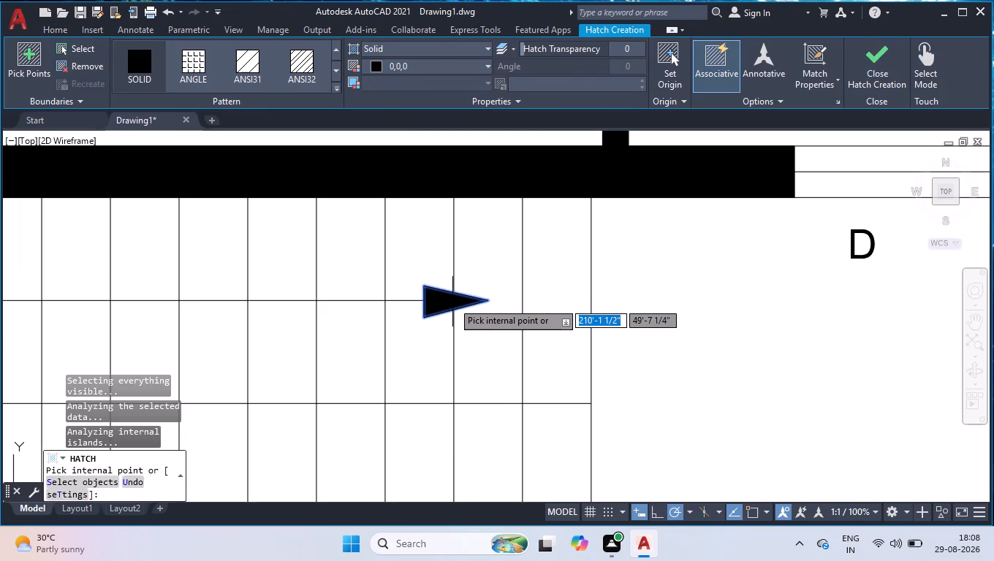
key(Return)
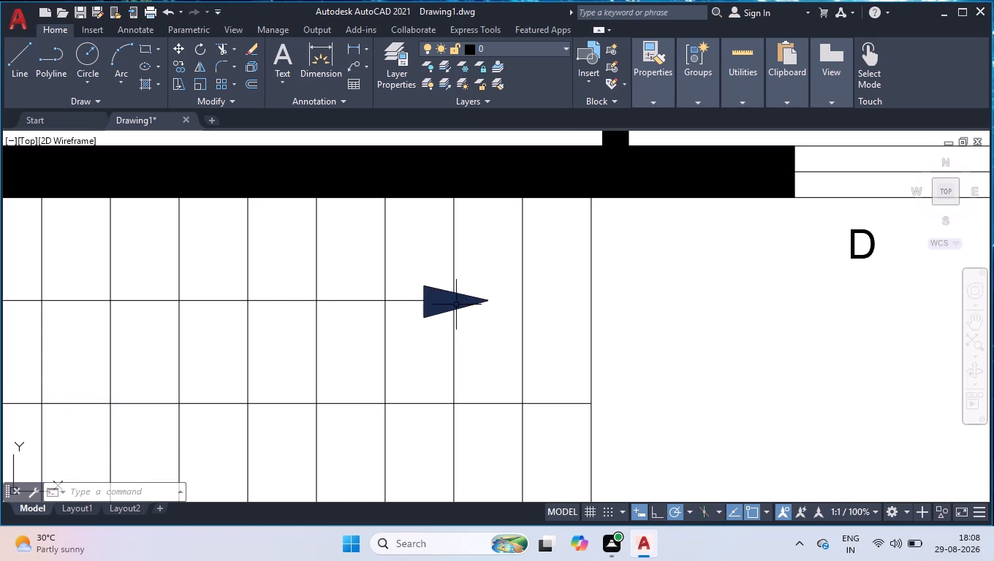
Break the outer outline's south line at the south end of the easternmost stair tread.
scroll(456, 305, down, 1)
scroll(683, 294, down, 1)
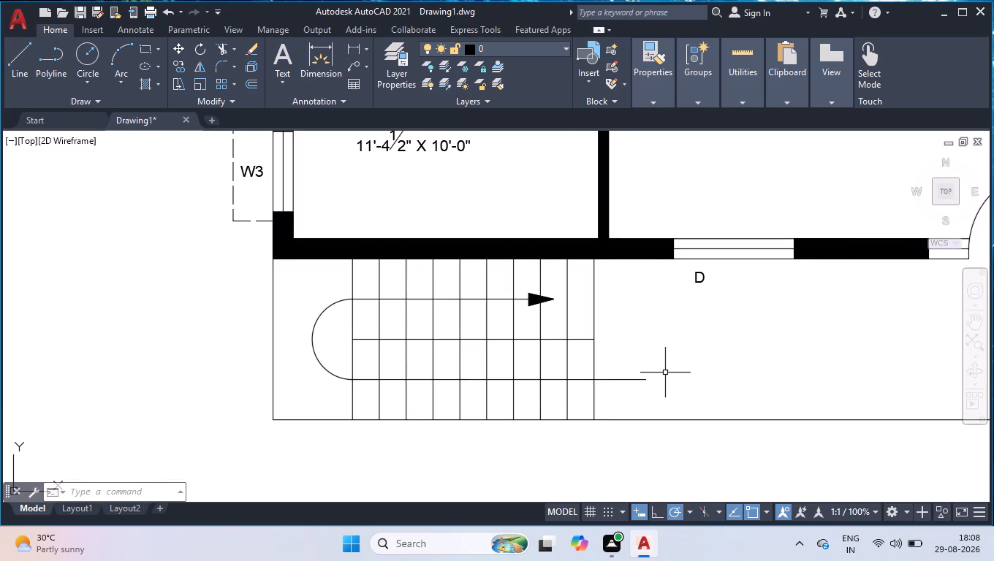
scroll(607, 327, down, 2)
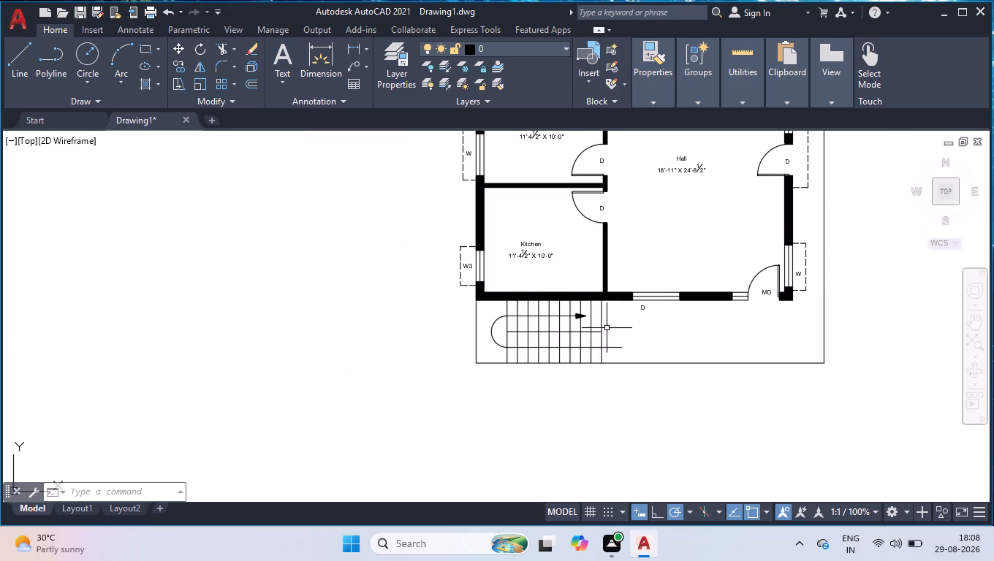
scroll(713, 331, up, 1)
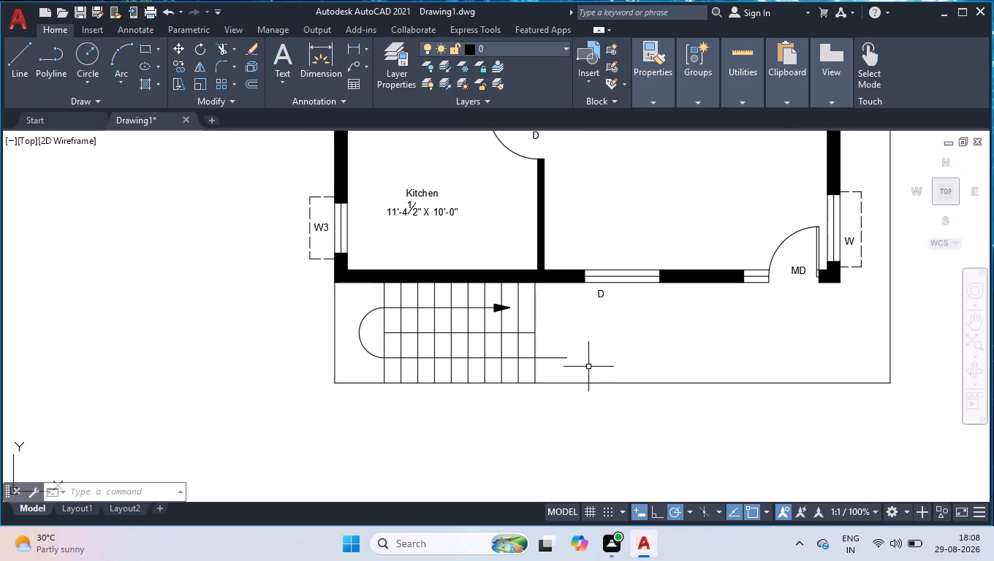
text(BR)
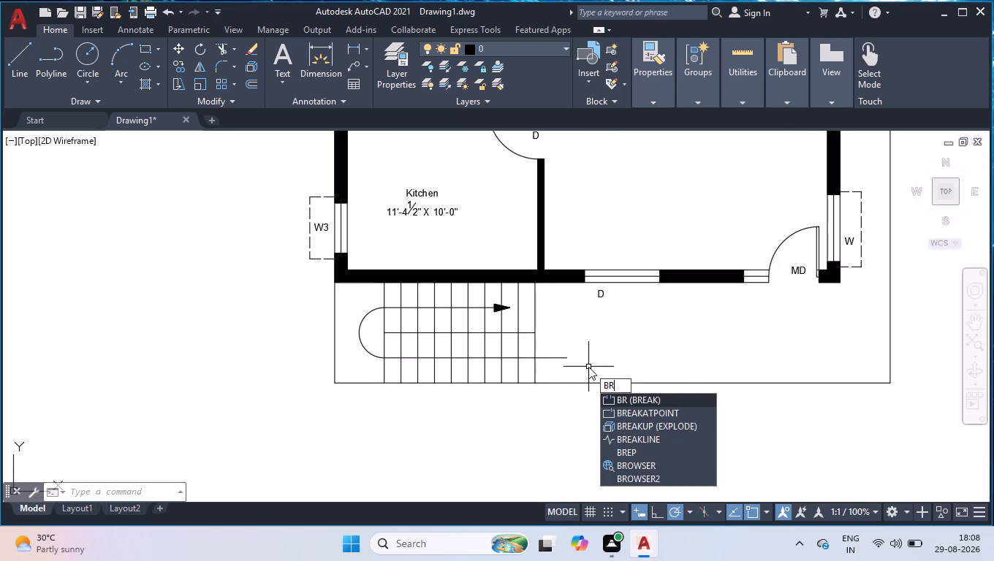
key(Down)
key(Return)
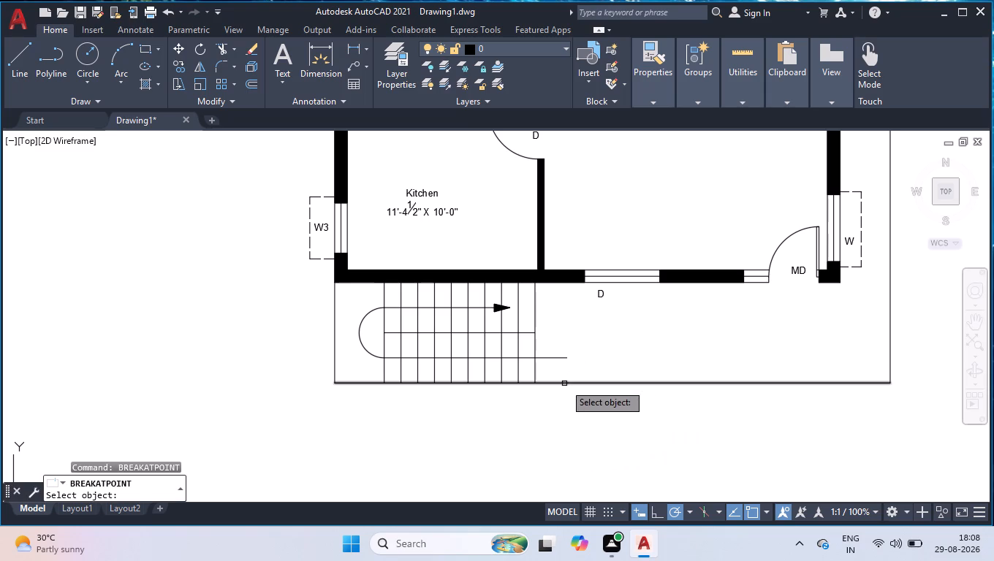
click(564, 383)
click(536, 385)
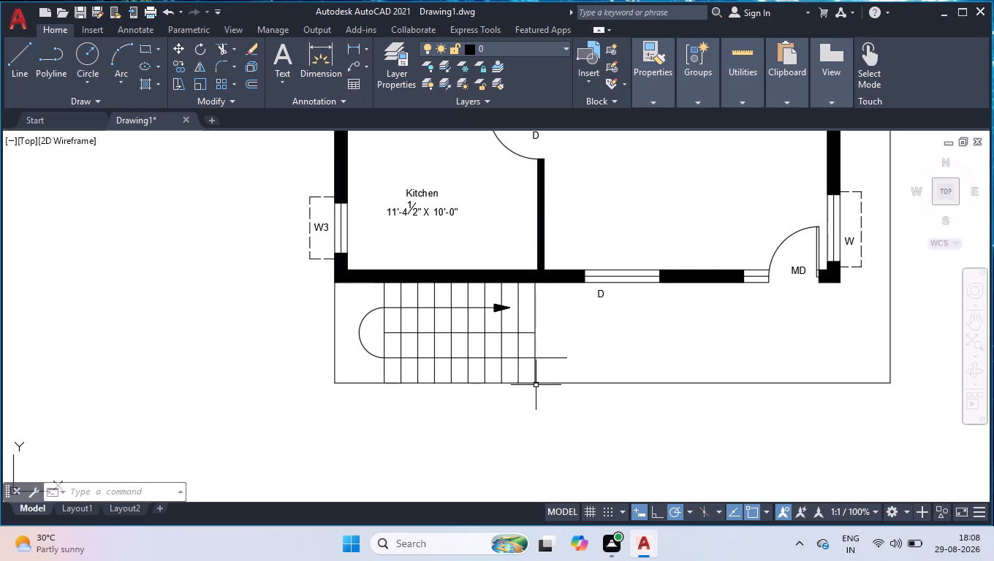
Change the outer outline's north line, east line and south line east of the stairs to the dashed ACAD_ISO02 linetype.
drag(924, 345, 918, 353)
click(841, 410)
scroll(832, 413, down, 3)
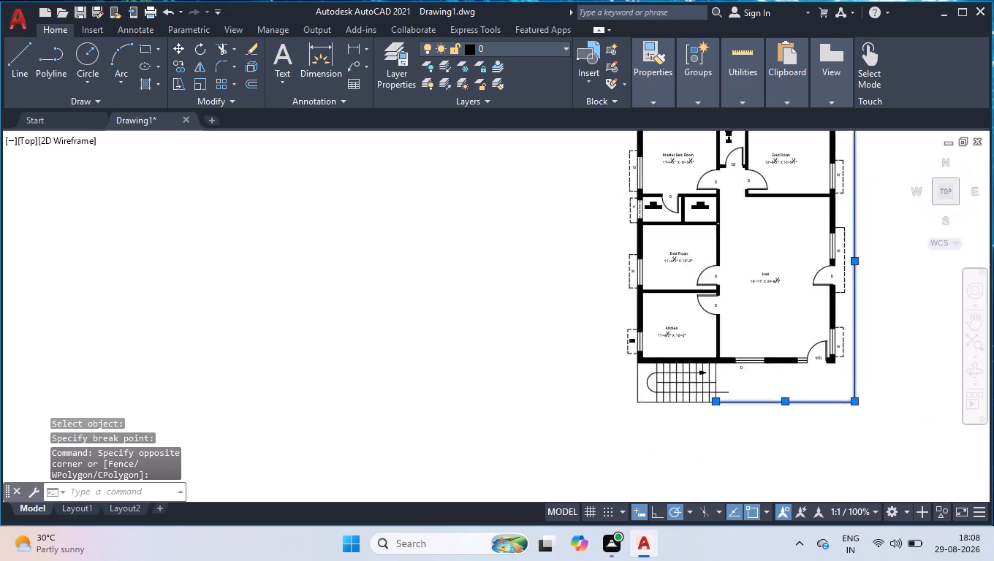
scroll(855, 226, up, 4)
click(842, 236)
click(810, 289)
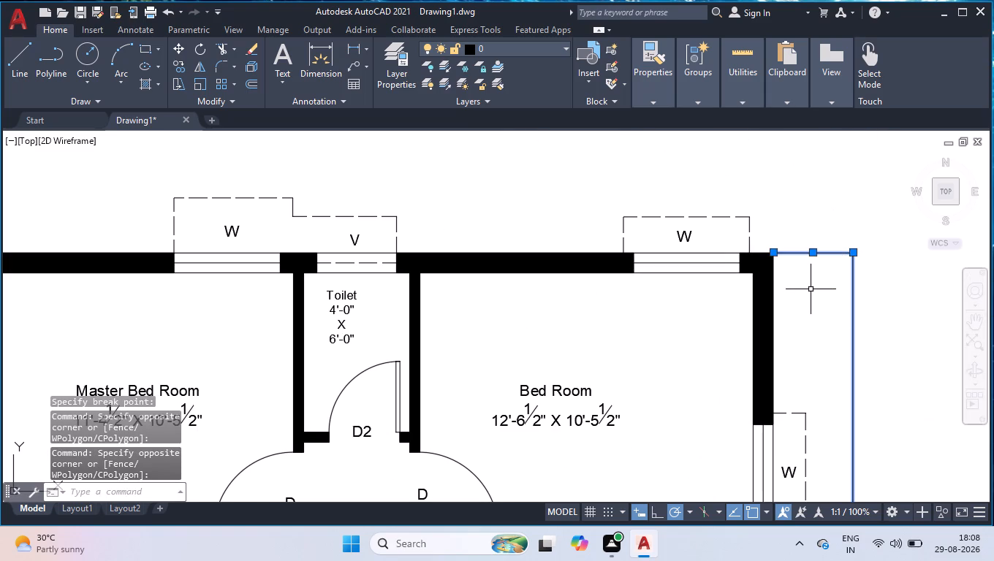
key(ctrl+1)
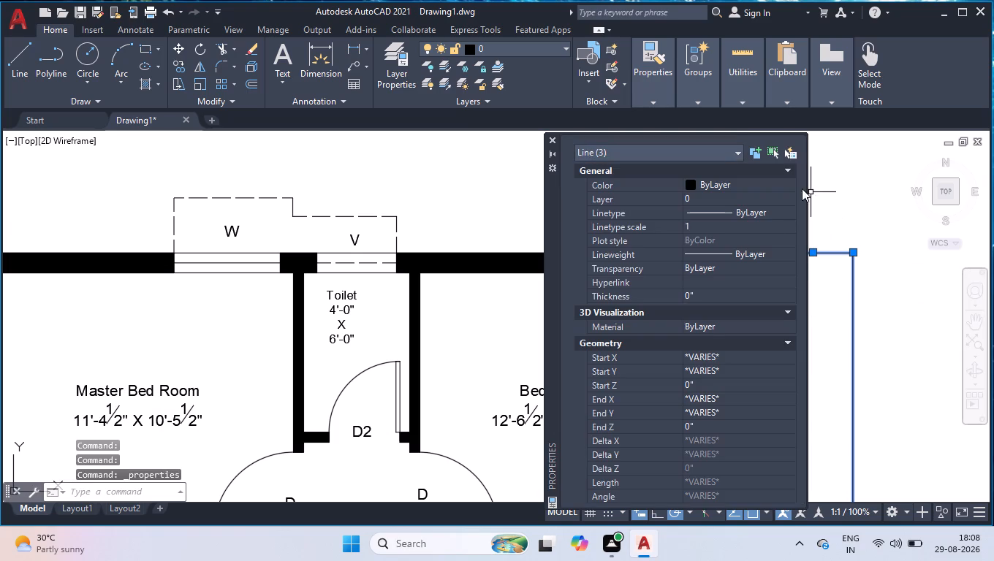
double_click(756, 212)
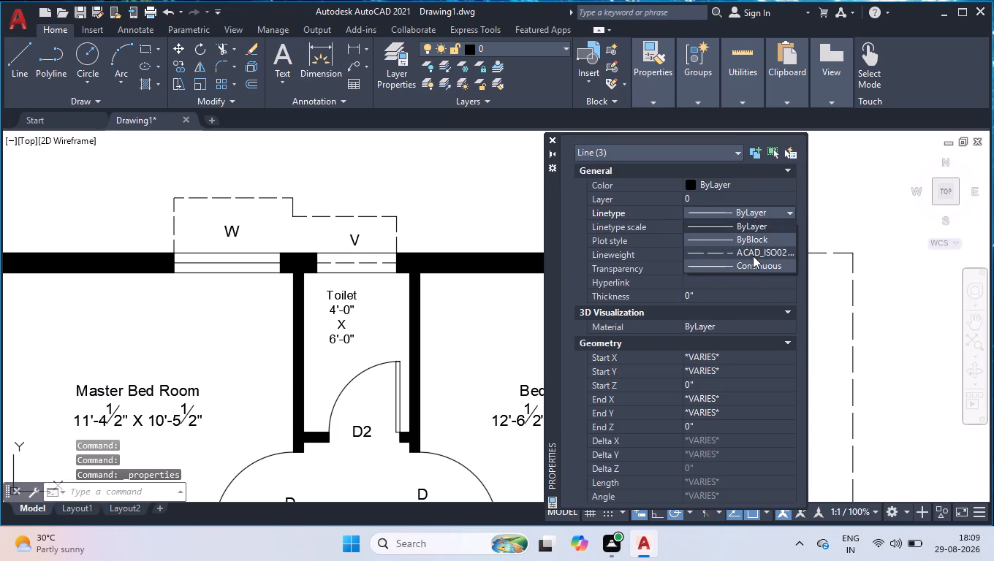
click(753, 256)
Set the linetype scale of the three dashed outline lines to 0.7.
click(711, 227)
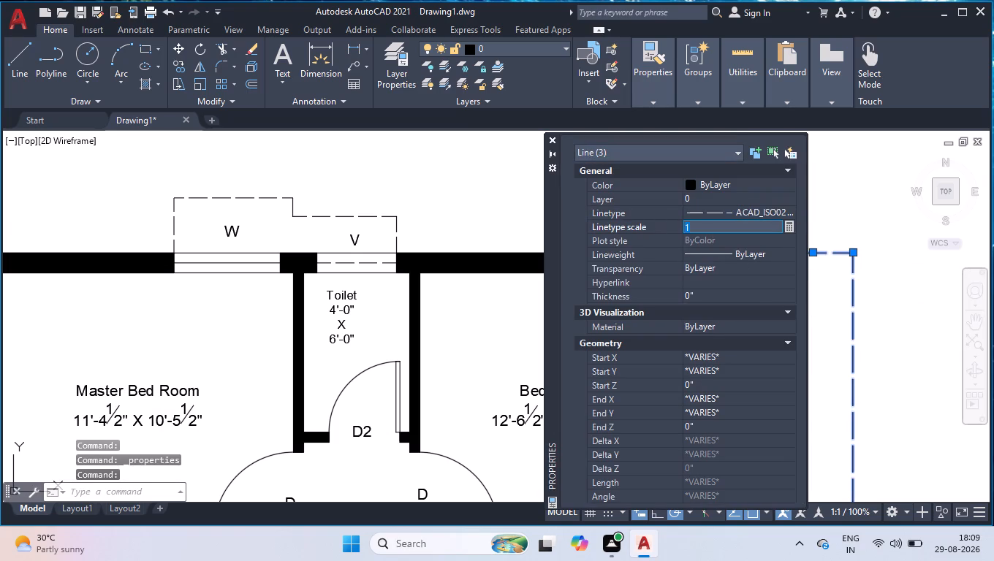
text(0.7)
key(Return)
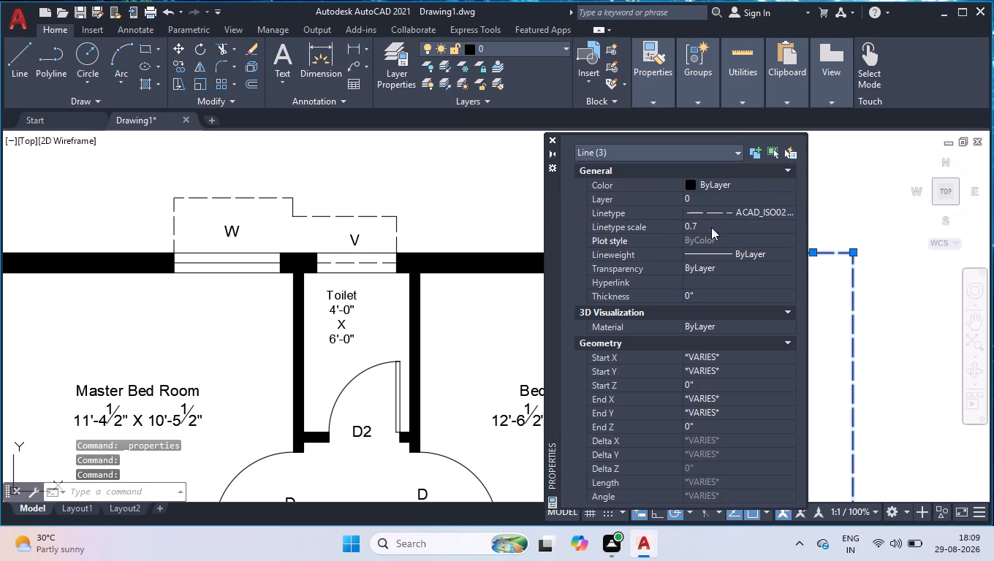
click(553, 136)
scroll(683, 281, down, 5)
shift+click(784, 231)
shift+click(614, 434)
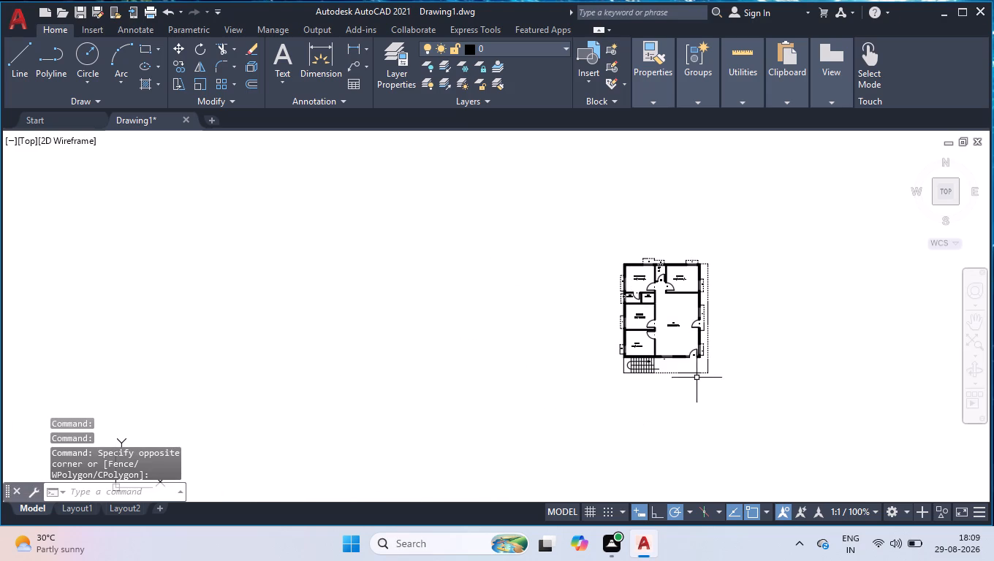
Trim the short wall line crossing the wall junction at the Pooja room's northeast corner.
click(946, 187)
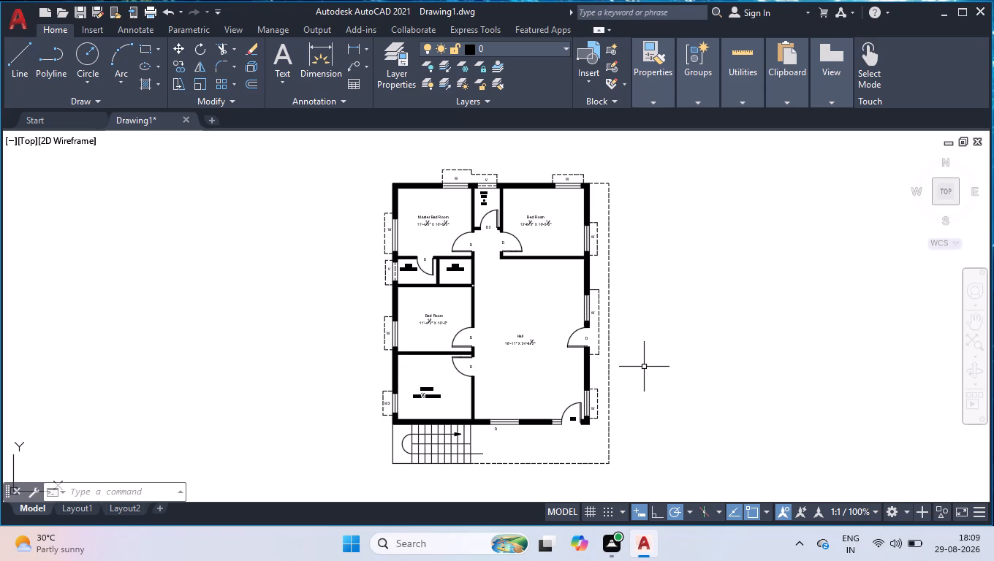
scroll(466, 269, up, 2)
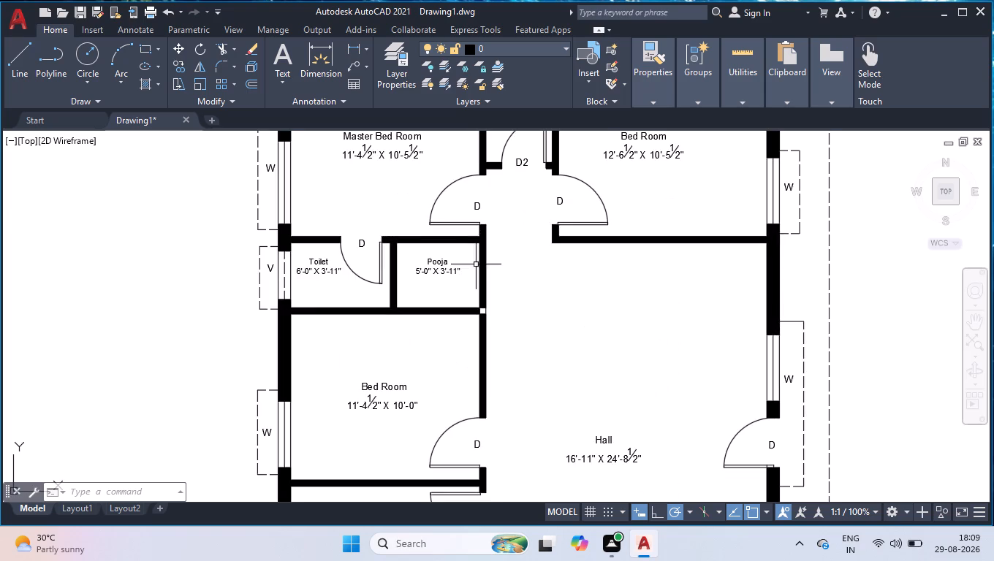
scroll(479, 264, up, 2)
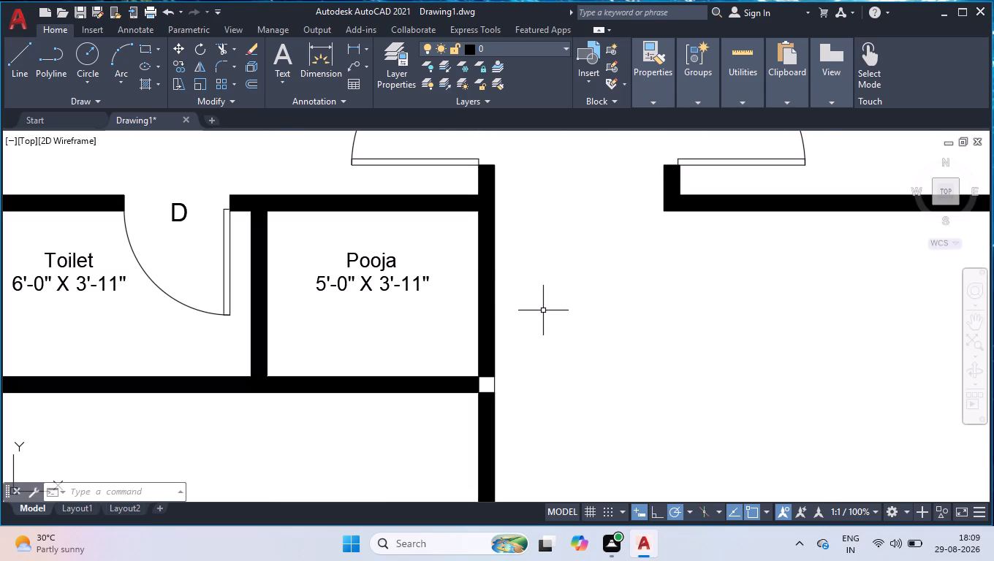
text(TR)
key(Return)
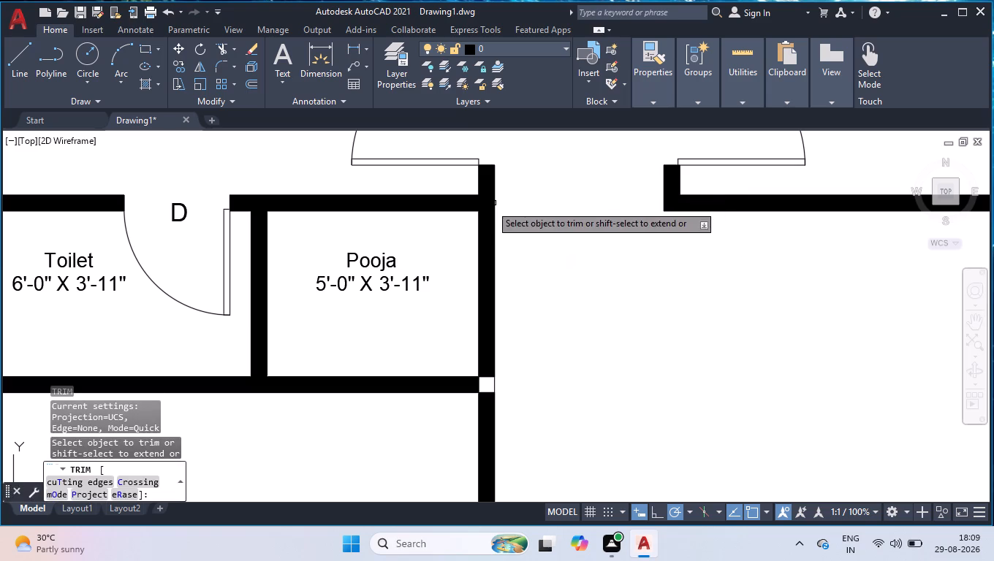
click(479, 204)
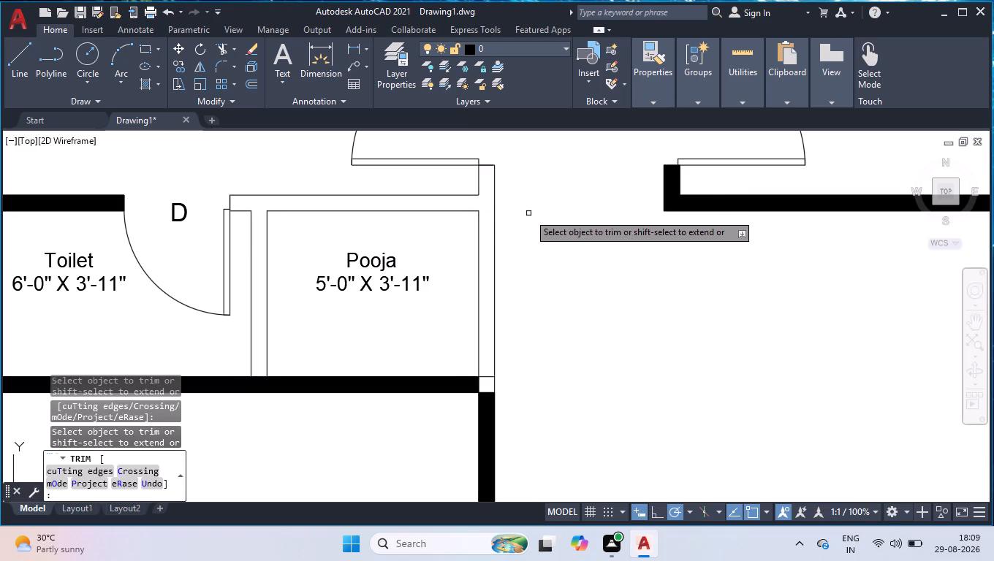
key(Return)
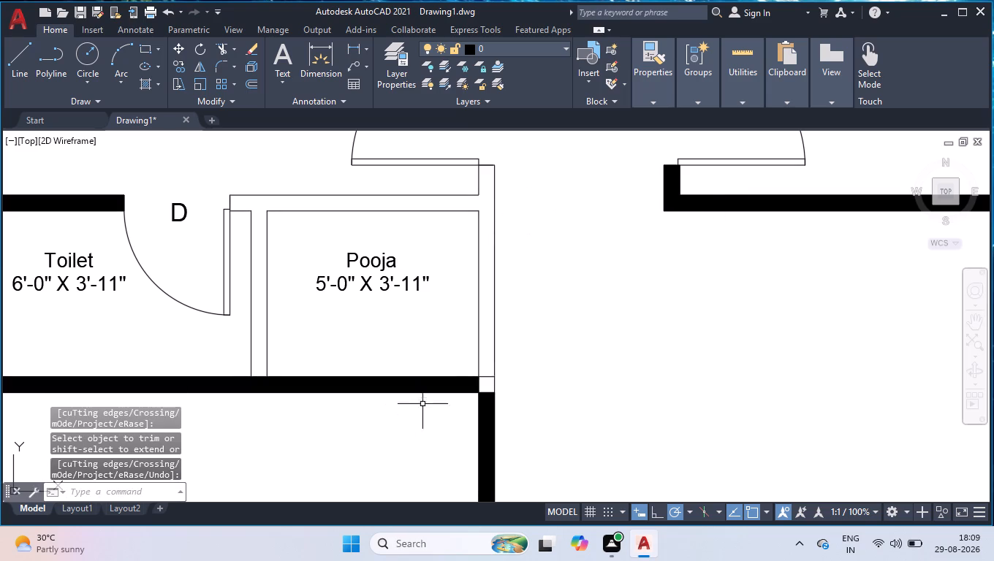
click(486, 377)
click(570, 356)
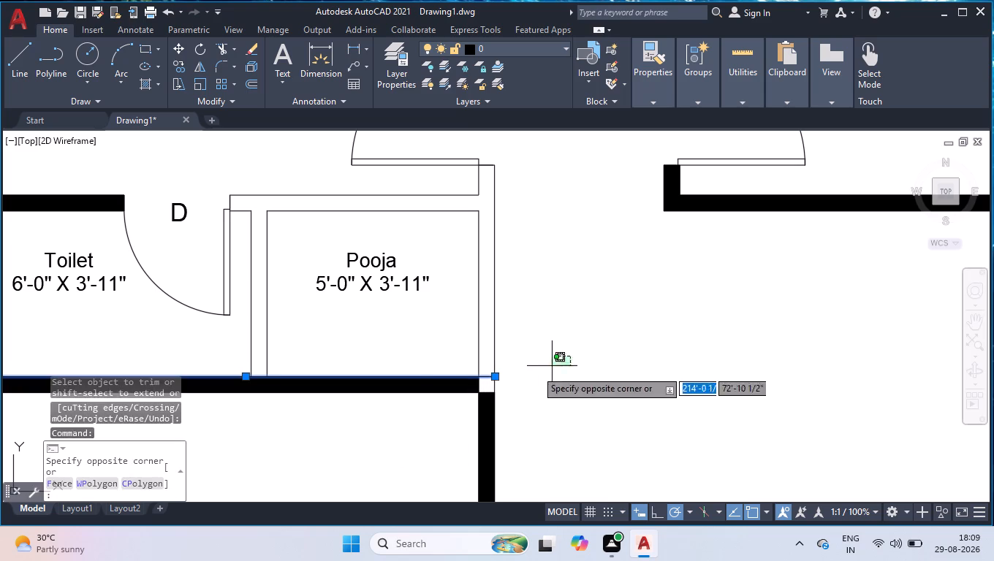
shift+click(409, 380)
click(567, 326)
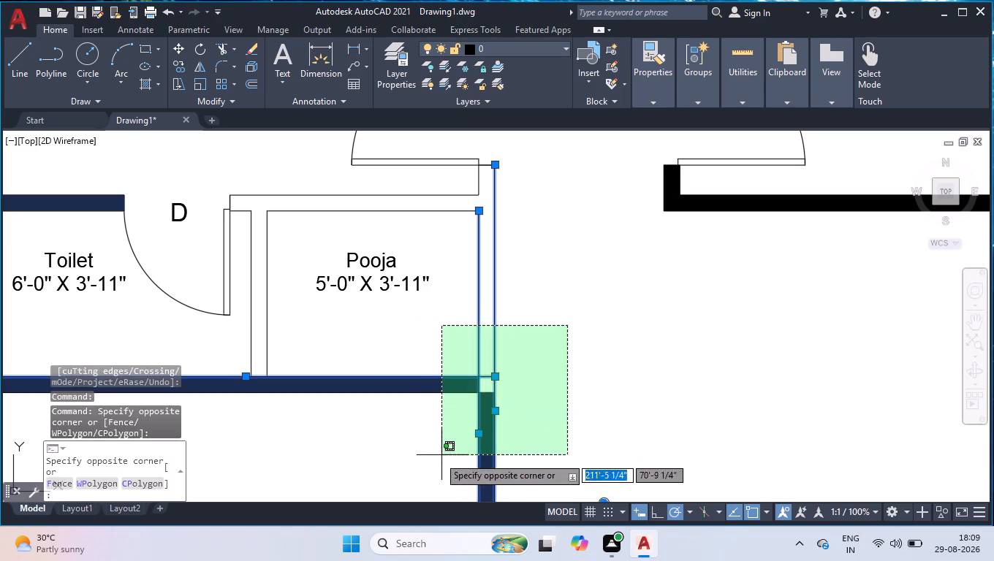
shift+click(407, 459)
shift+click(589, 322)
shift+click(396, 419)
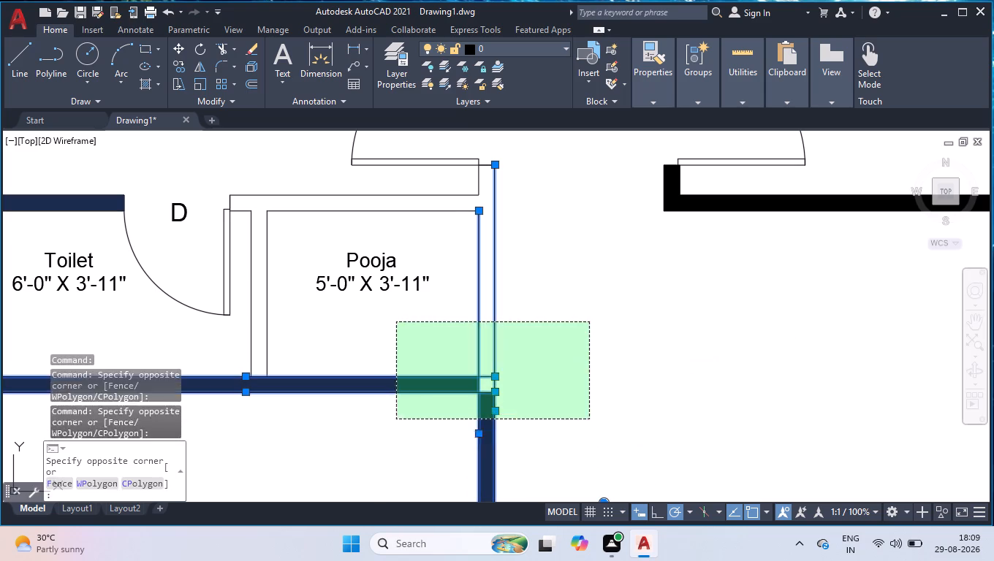
Break the north line of the wall south of the Pooja room at the room's southeast inner corner.
scroll(539, 346, up, 2)
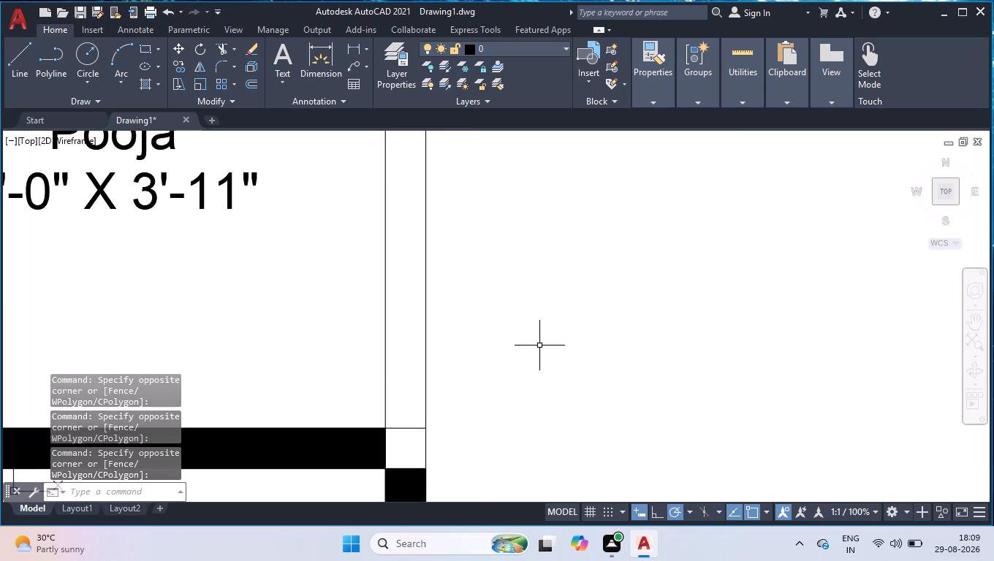
text(BR)
key(Down)
key(Return)
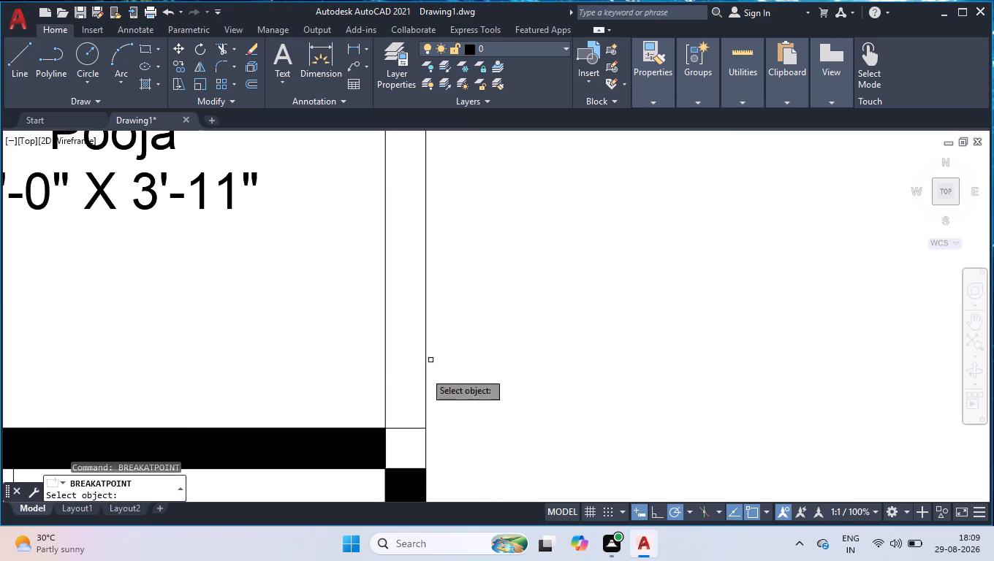
click(415, 428)
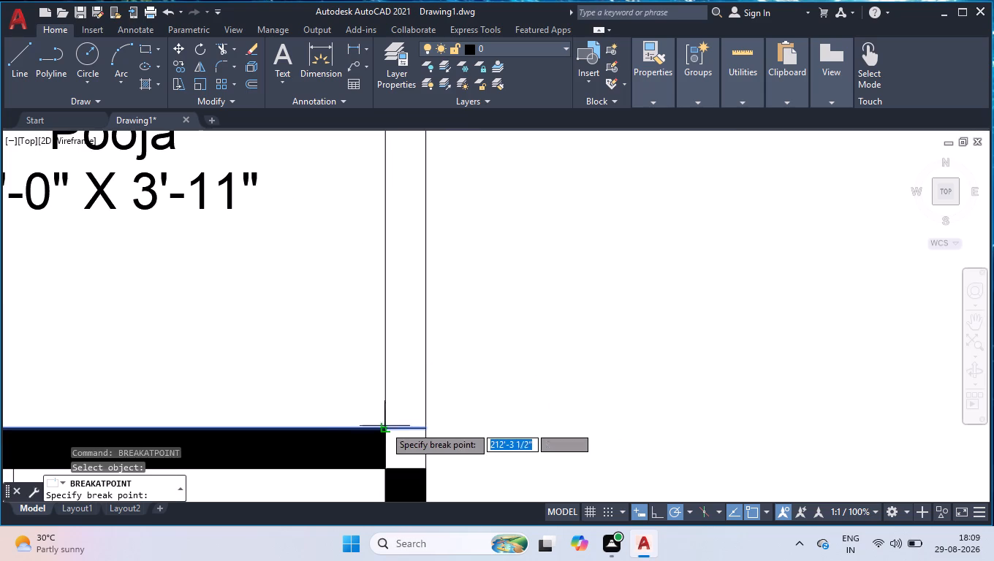
click(386, 427)
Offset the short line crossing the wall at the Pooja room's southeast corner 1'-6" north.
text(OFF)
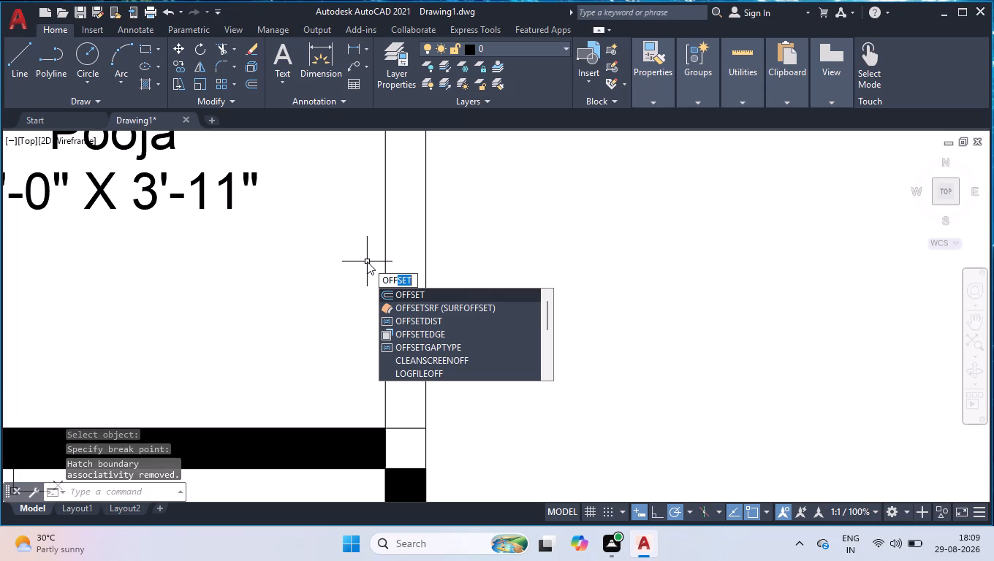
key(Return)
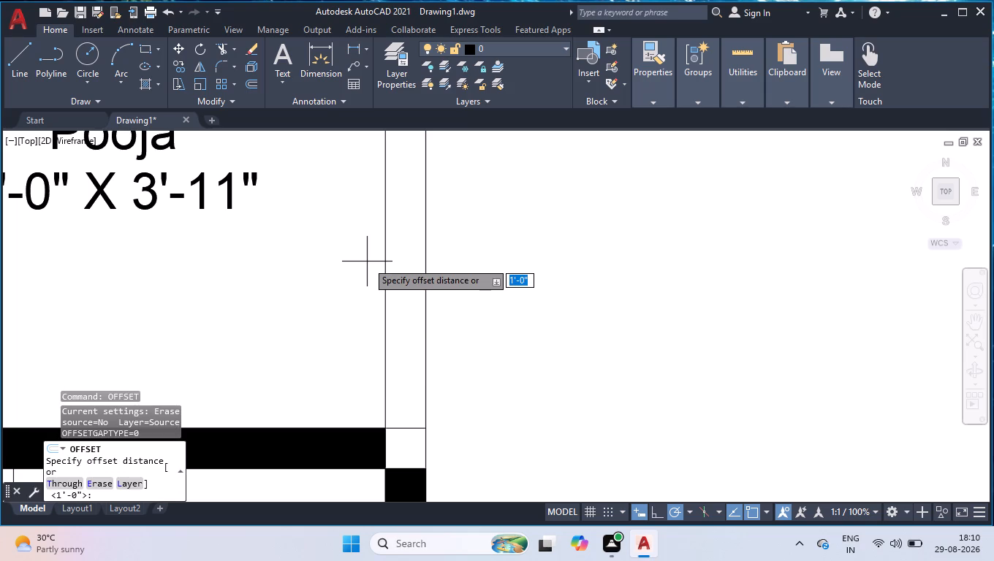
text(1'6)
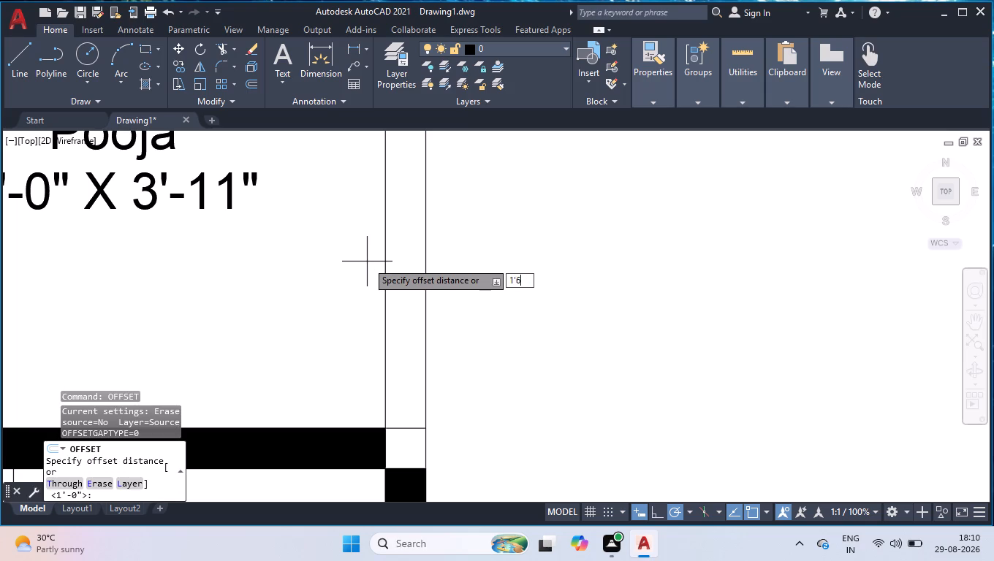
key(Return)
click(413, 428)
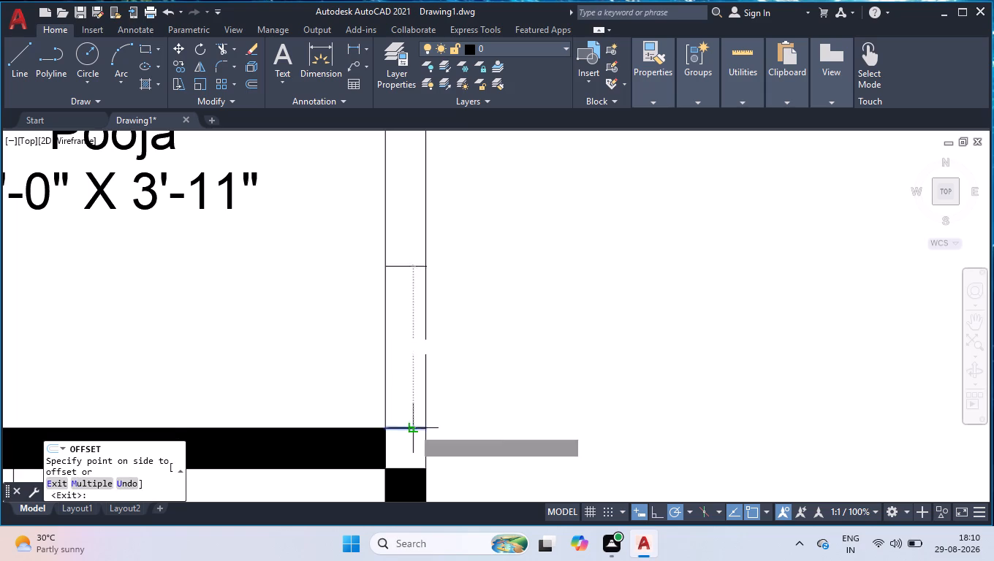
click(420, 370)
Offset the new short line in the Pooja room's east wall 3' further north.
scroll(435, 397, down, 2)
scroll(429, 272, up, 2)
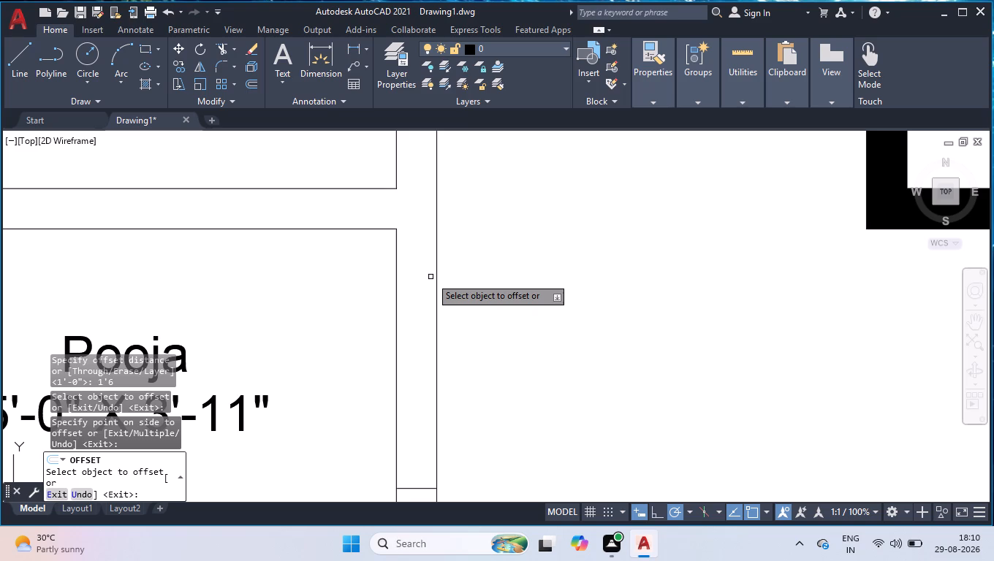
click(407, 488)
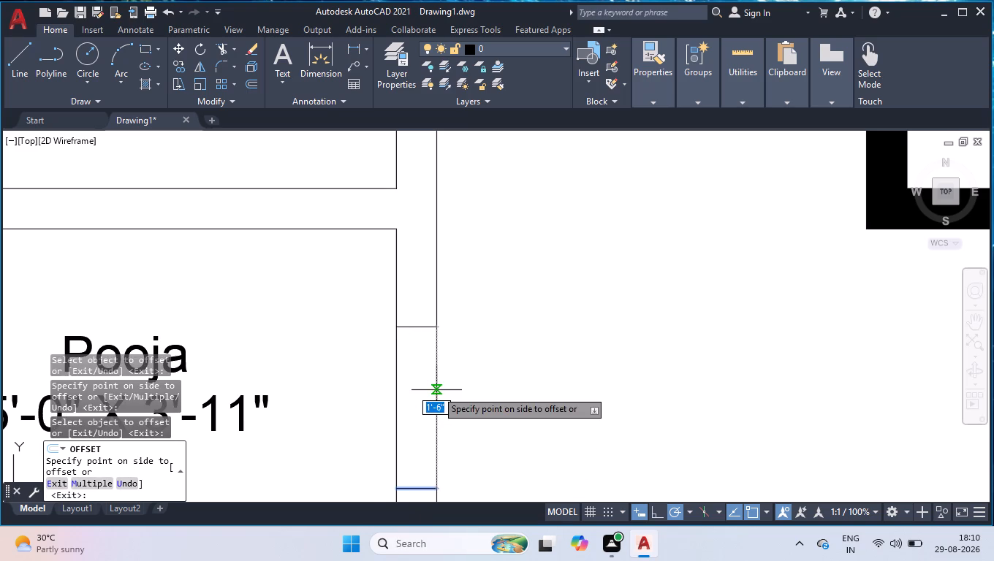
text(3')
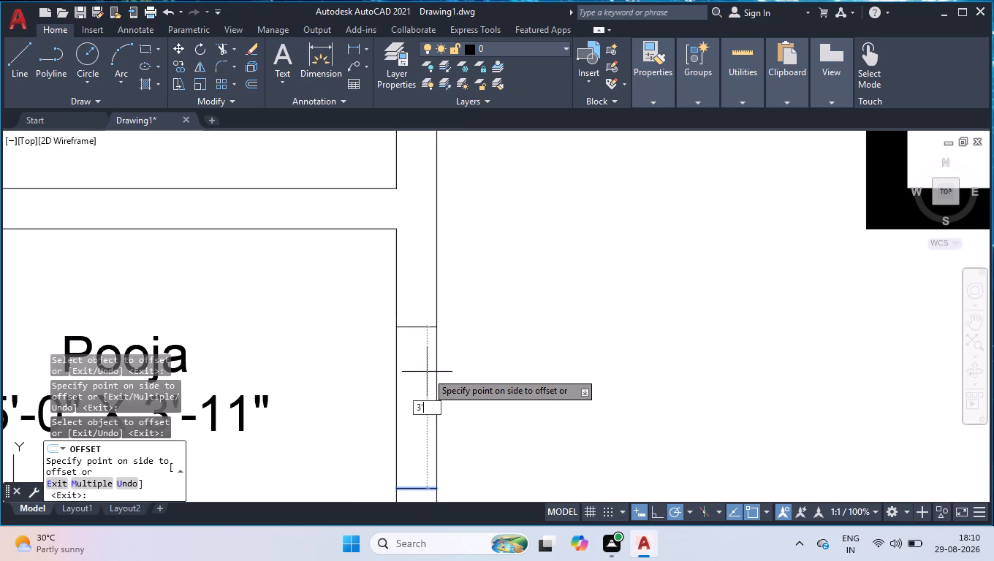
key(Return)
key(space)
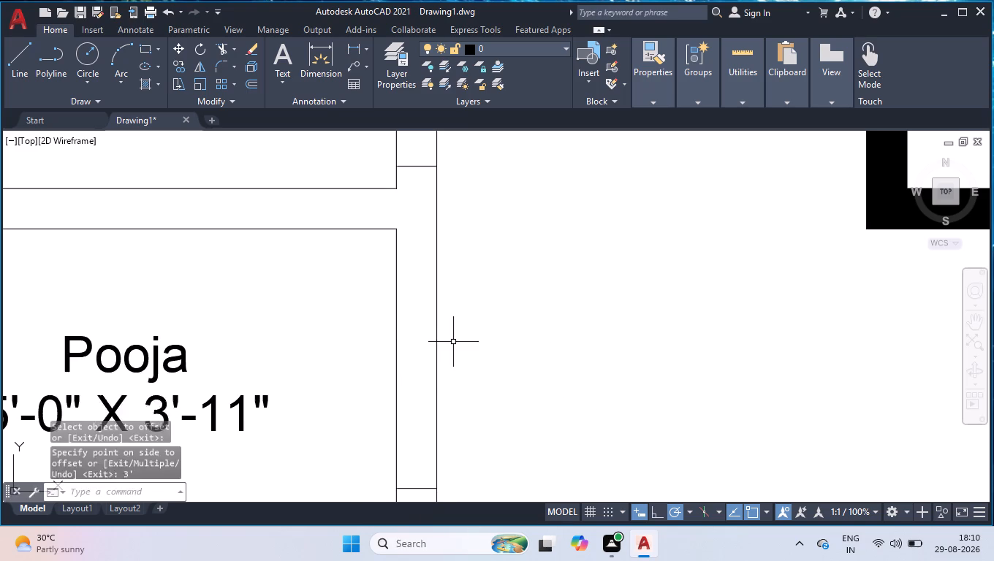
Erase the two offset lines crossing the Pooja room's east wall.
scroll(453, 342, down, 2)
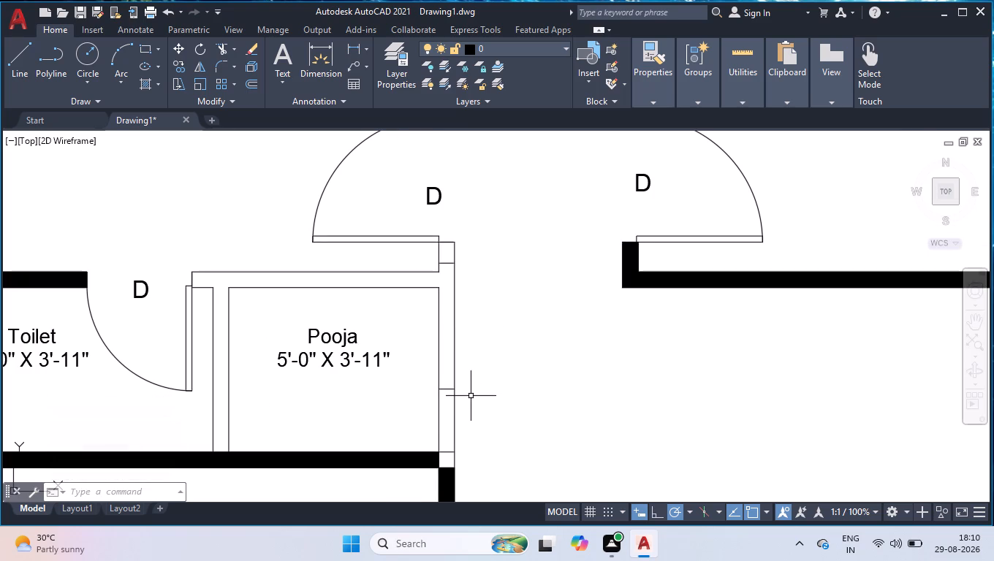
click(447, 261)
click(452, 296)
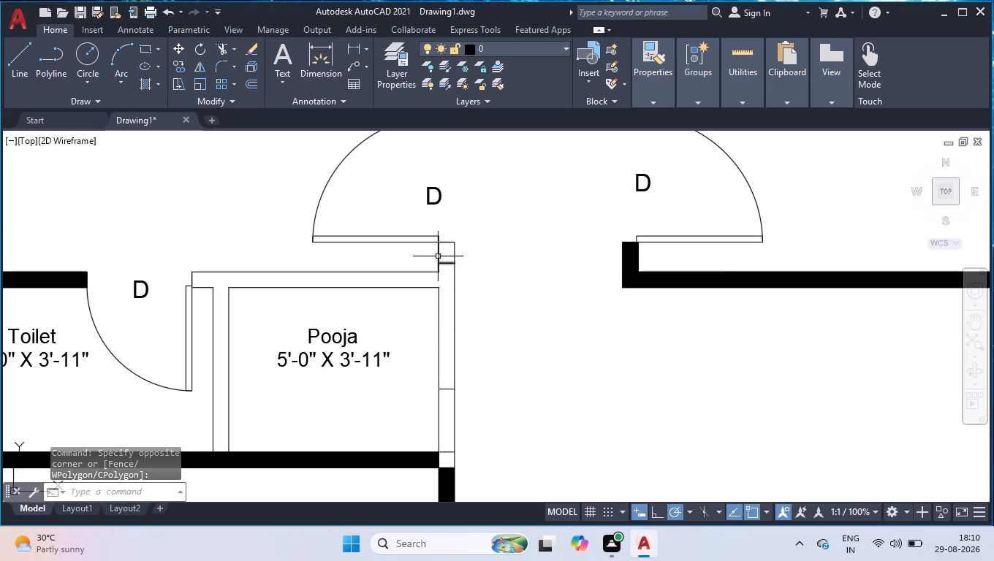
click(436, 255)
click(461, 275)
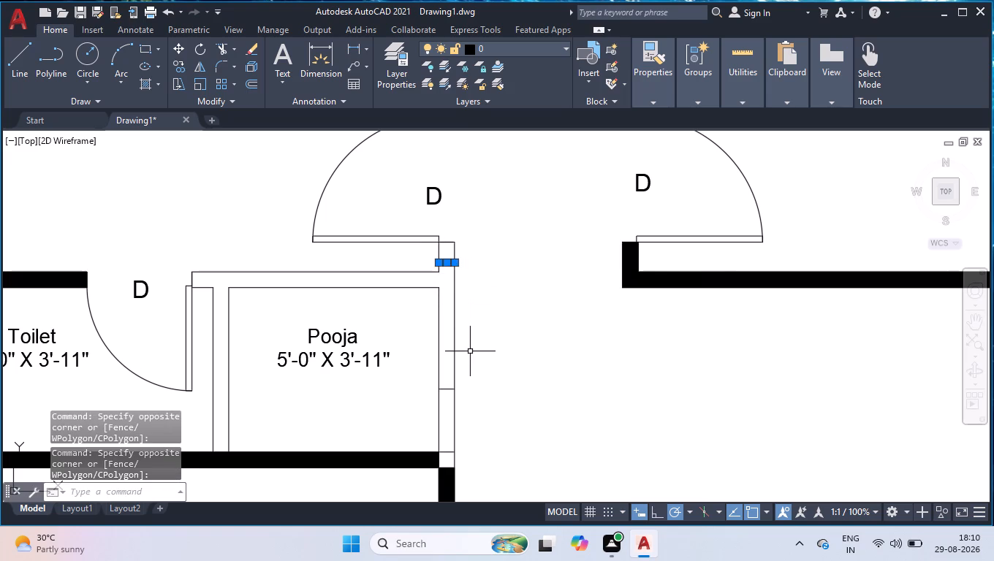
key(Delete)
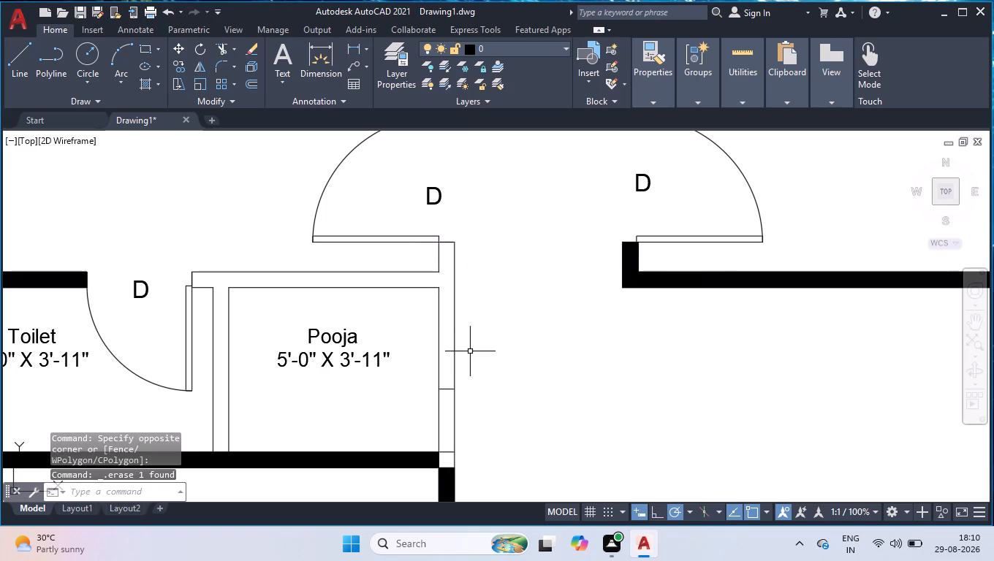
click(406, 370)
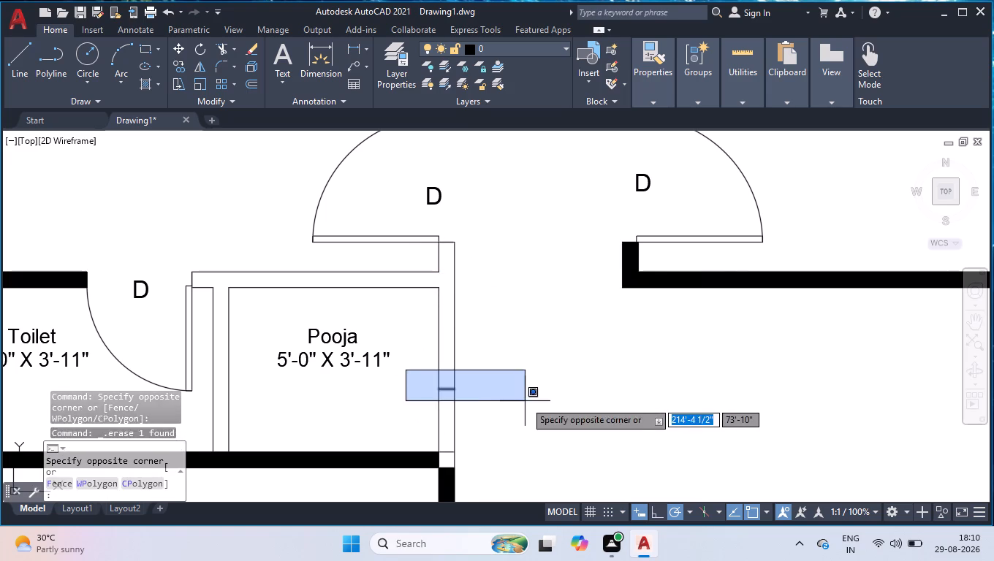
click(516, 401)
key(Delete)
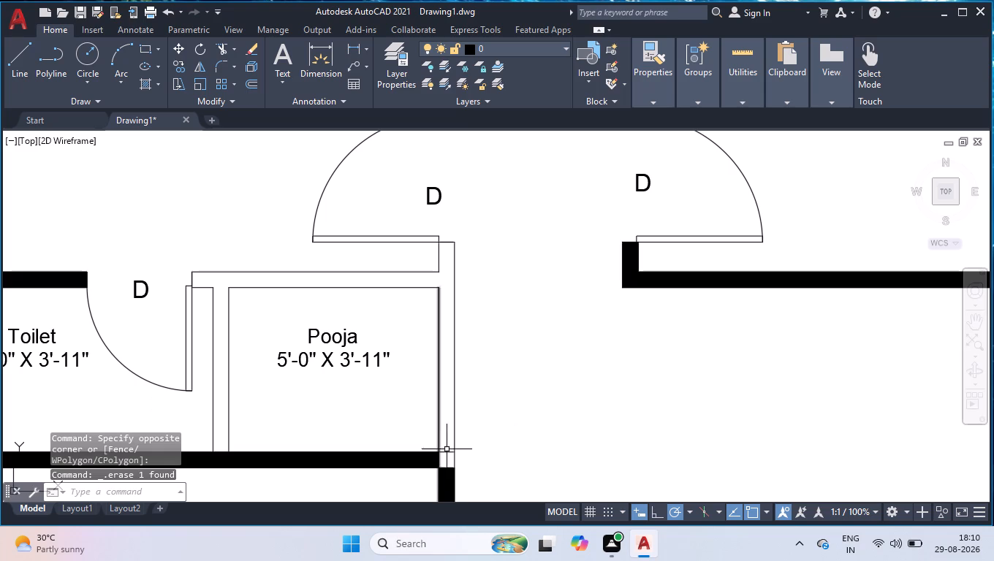
Mark an opening in the Pooja room's east wall by offsetting the southeast corner's short line 11.5" north and its copy 2' further north.
click(449, 452)
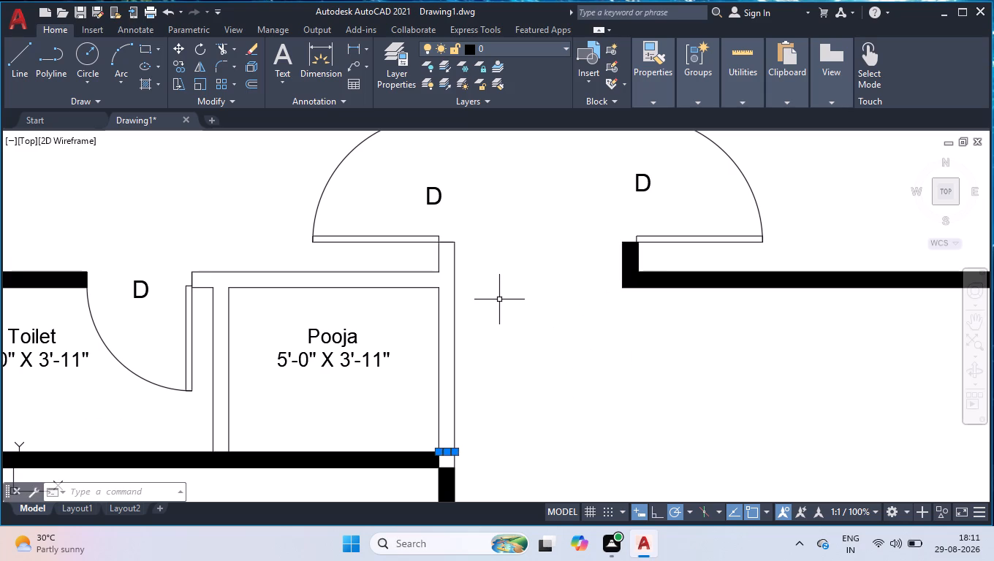
text(OFF)
key(Return)
text(11.5)
key(Return)
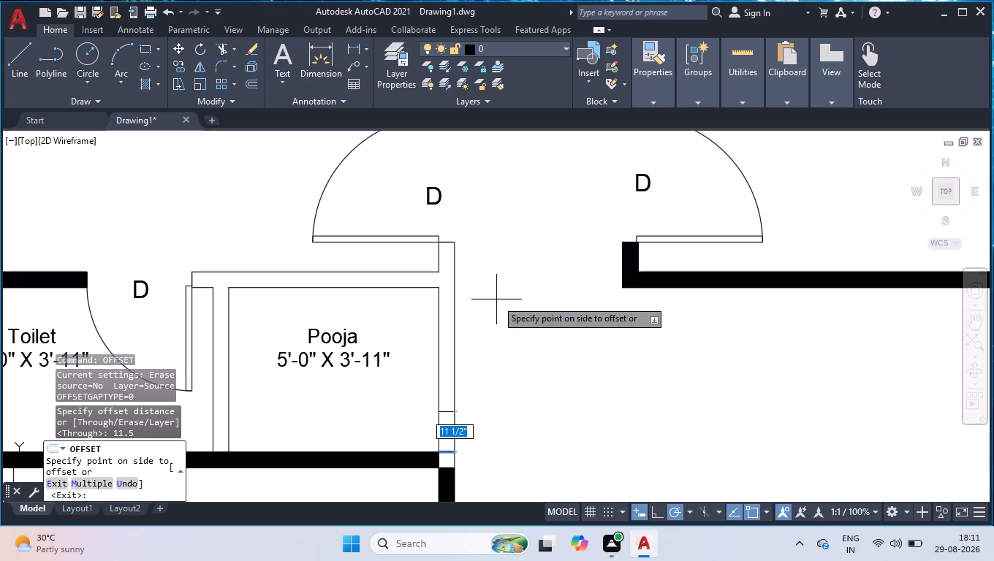
click(496, 299)
click(446, 413)
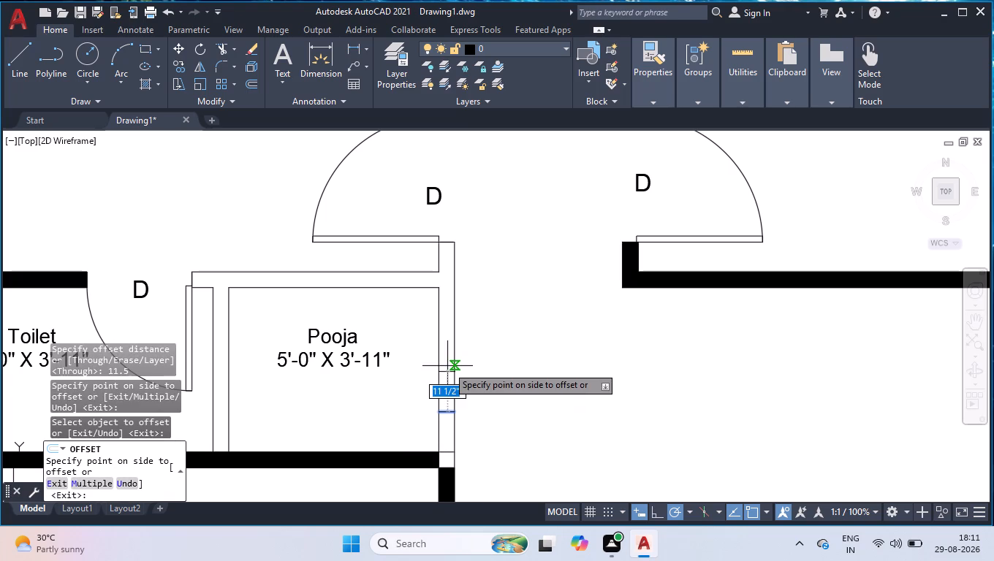
text(2')
key(Return)
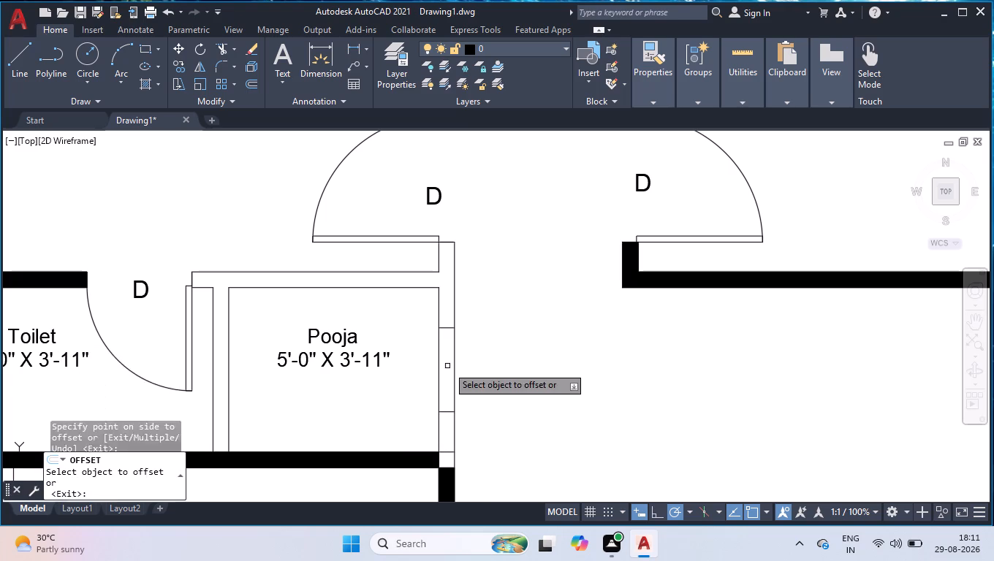
key(Return)
Trim the Pooja room's east wall lines between the opening marks and the short line at the southeast wall junction.
text(TR)
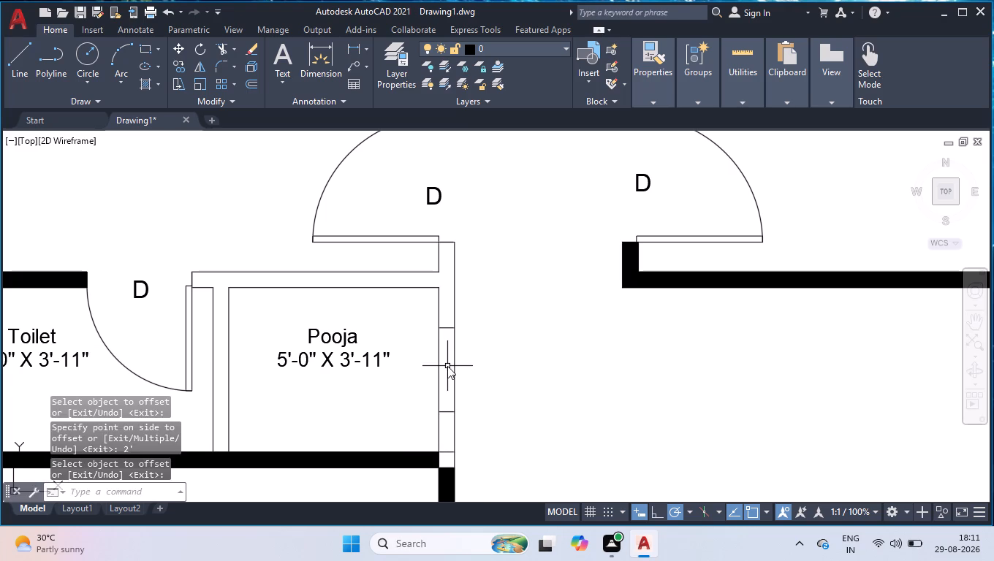
key(Return)
click(416, 377)
click(503, 375)
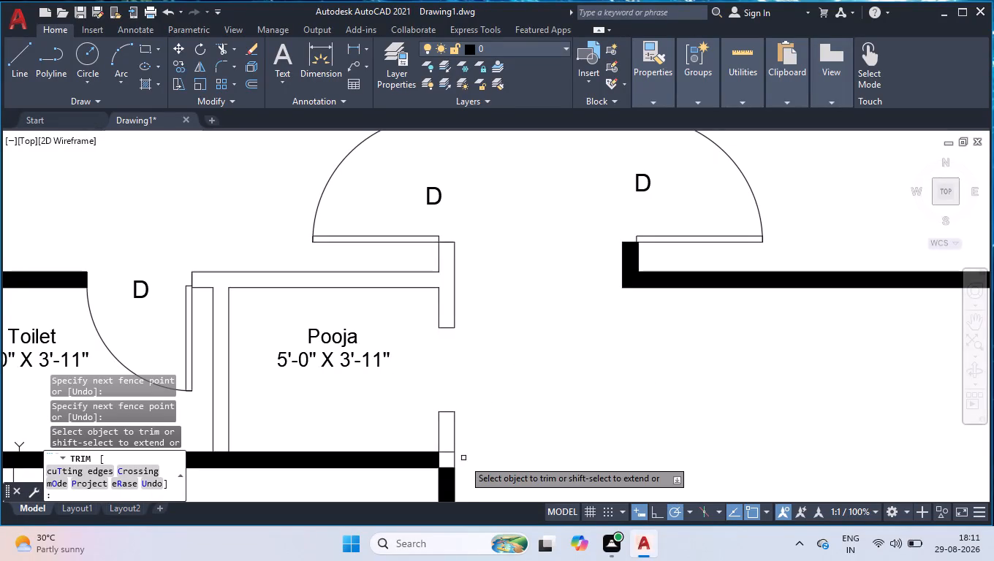
click(450, 451)
key(space)
Fill the Pooja room's north, west and east walls on both sides of the opening with a SOLID hatch.
scroll(559, 420, down, 1)
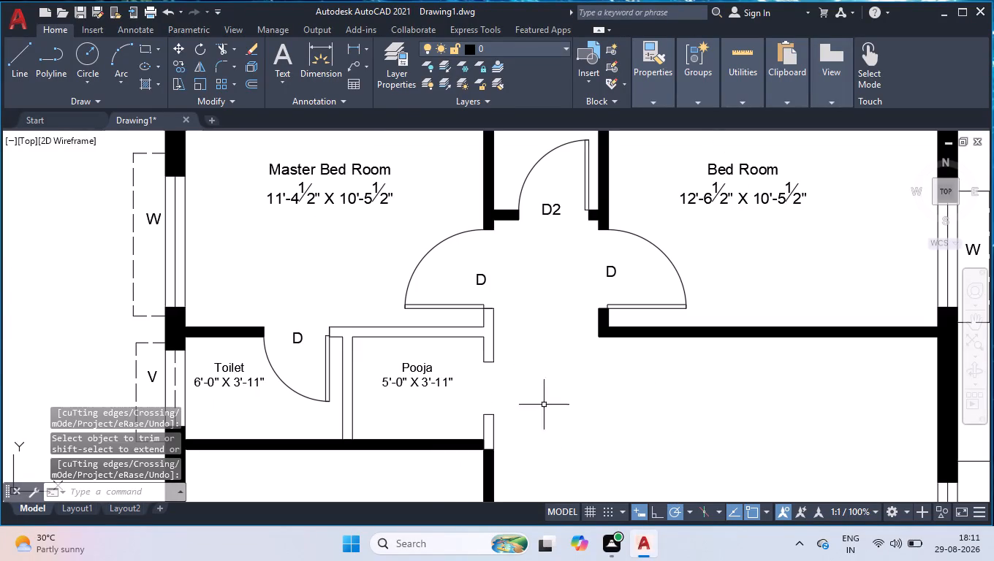
click(145, 85)
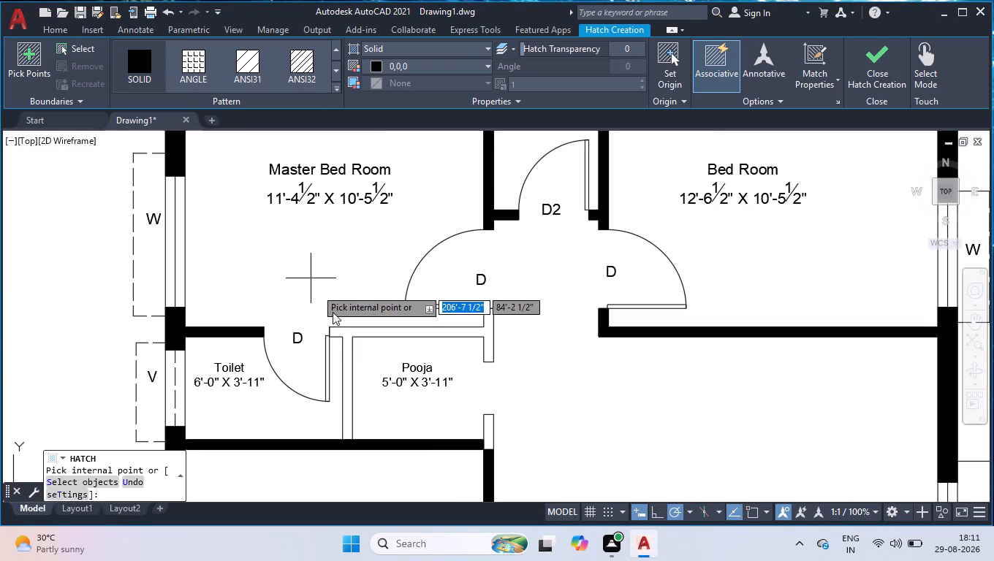
click(348, 333)
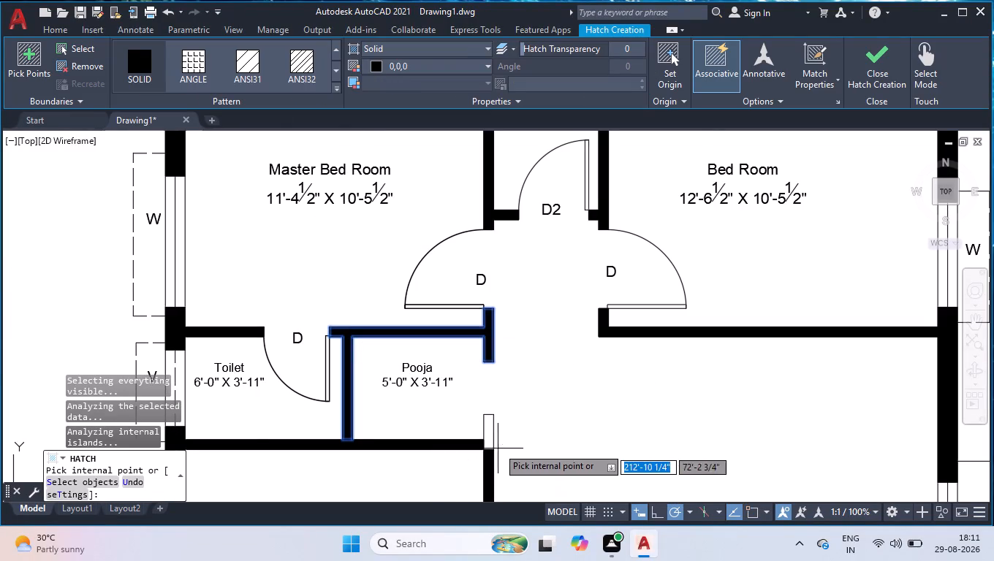
click(493, 433)
key(Return)
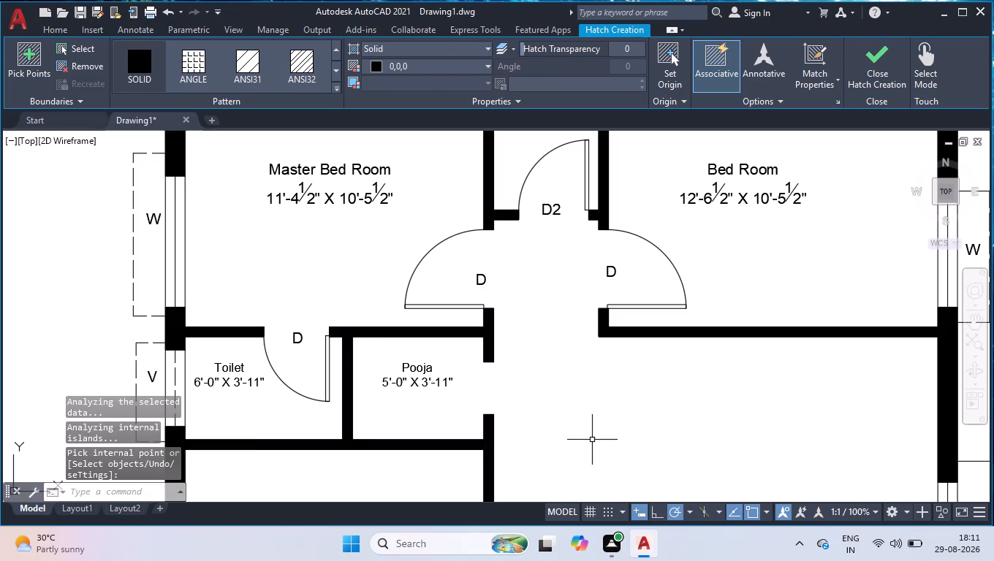
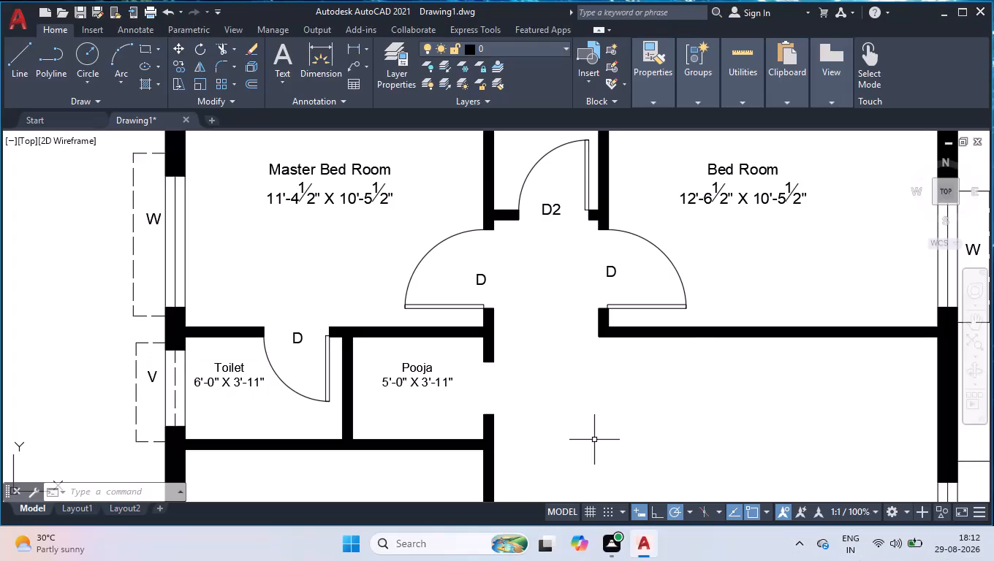
Add the multiline text "Up" in Arial, 6" high, beside the east end of the stairs' lower direction line.
scroll(645, 395, down, 3)
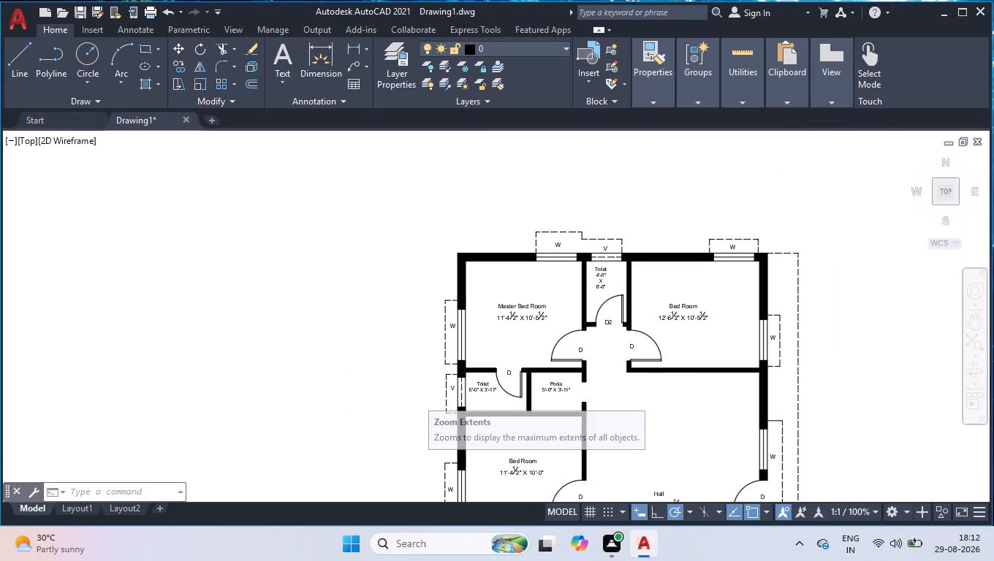
scroll(655, 359, down, 1)
scroll(686, 476, up, 1)
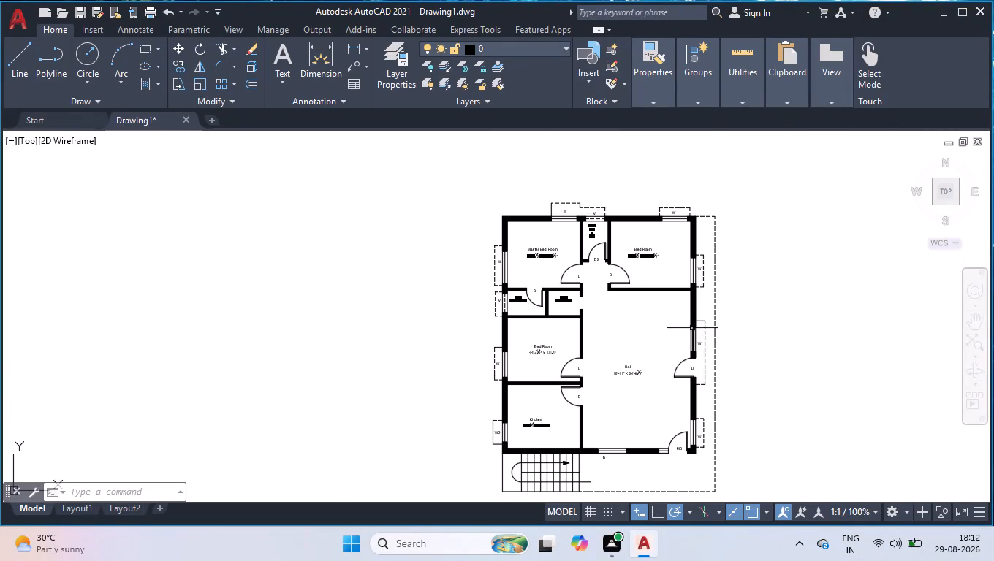
scroll(640, 502, up, 1)
scroll(641, 448, down, 1)
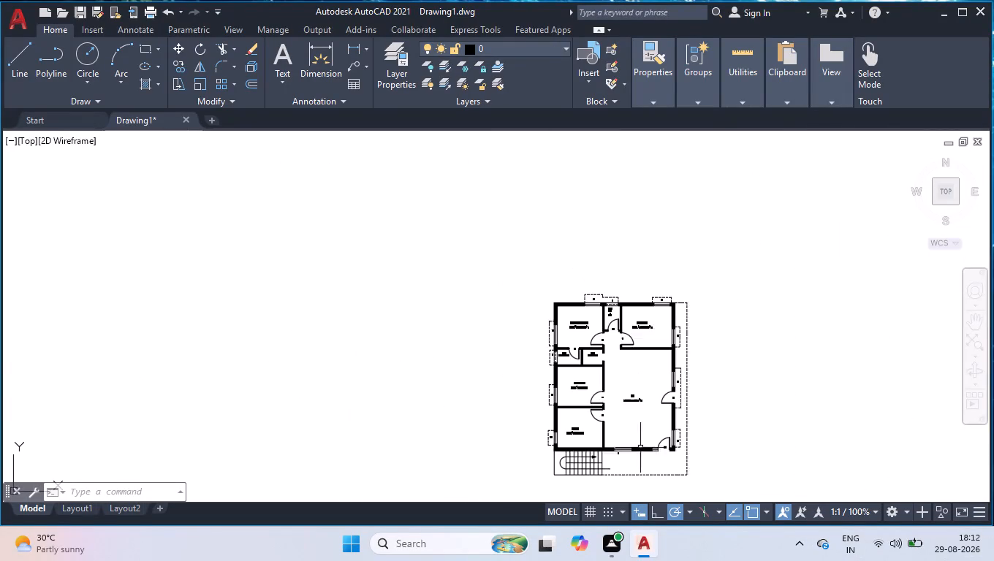
scroll(634, 478, up, 3)
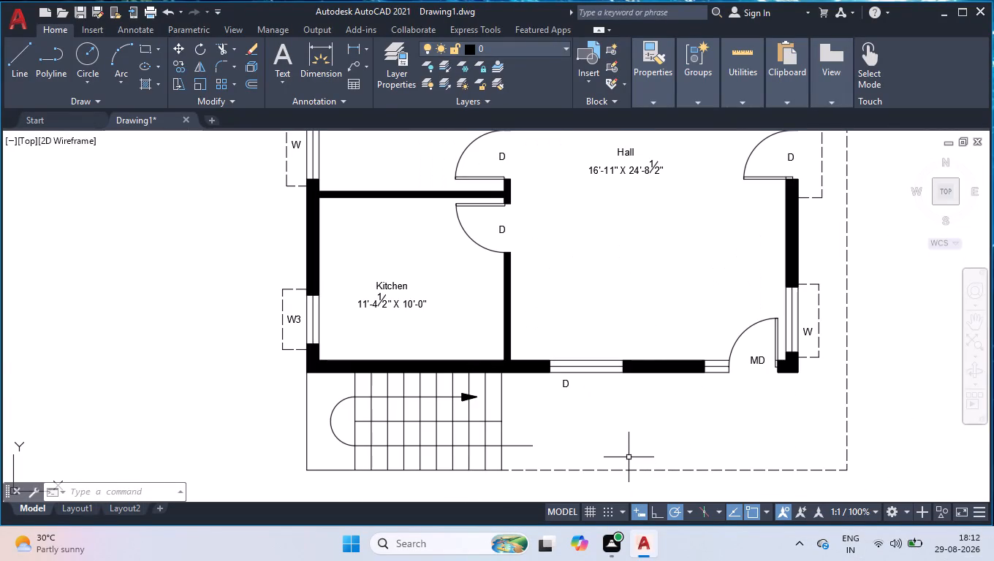
scroll(556, 451, up, 2)
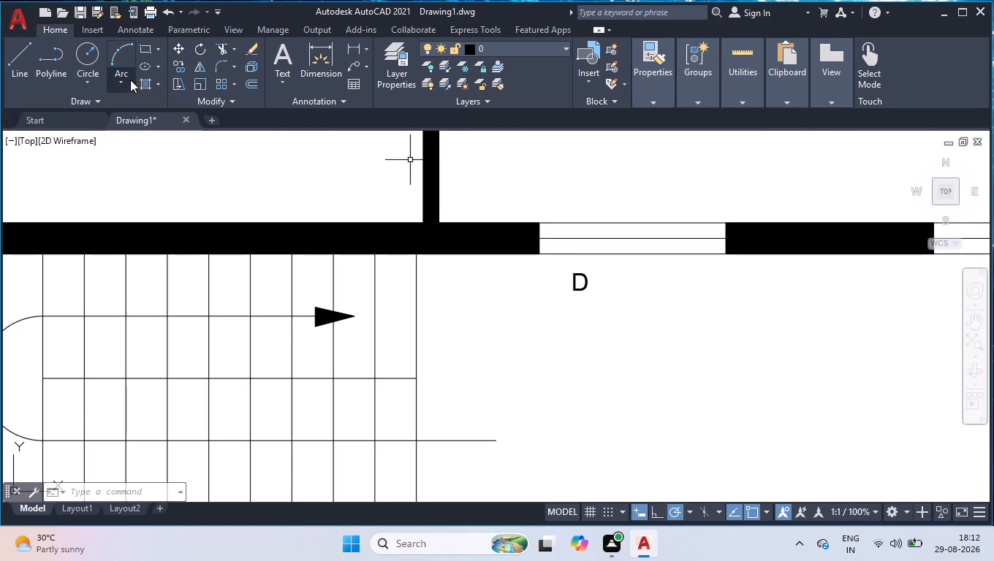
click(286, 60)
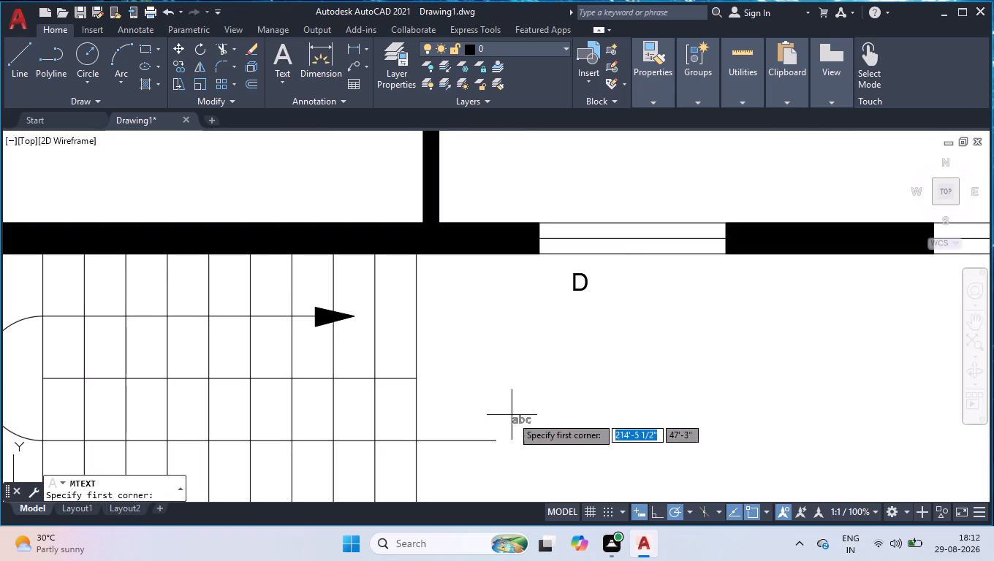
click(512, 419)
click(634, 470)
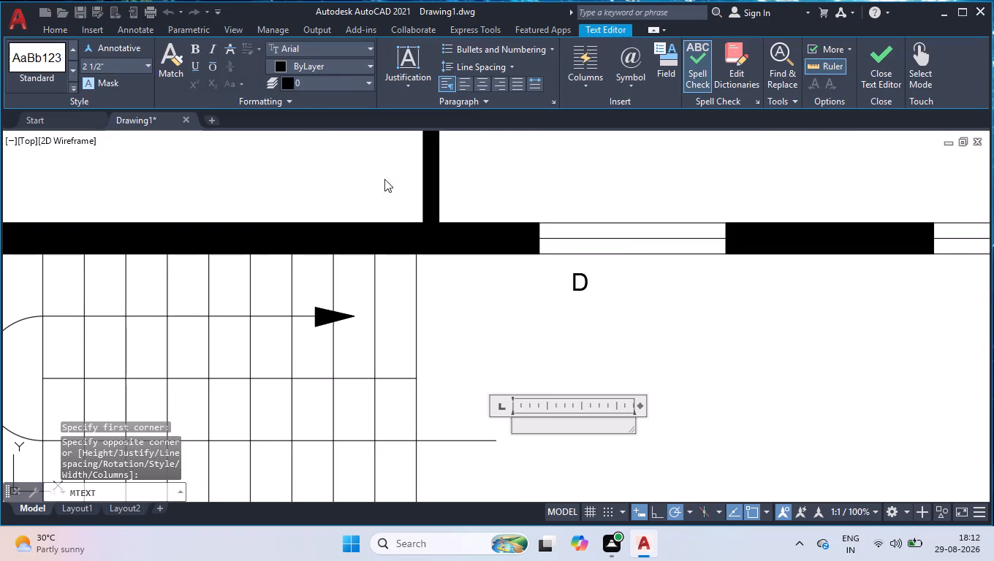
click(110, 68)
key(6)
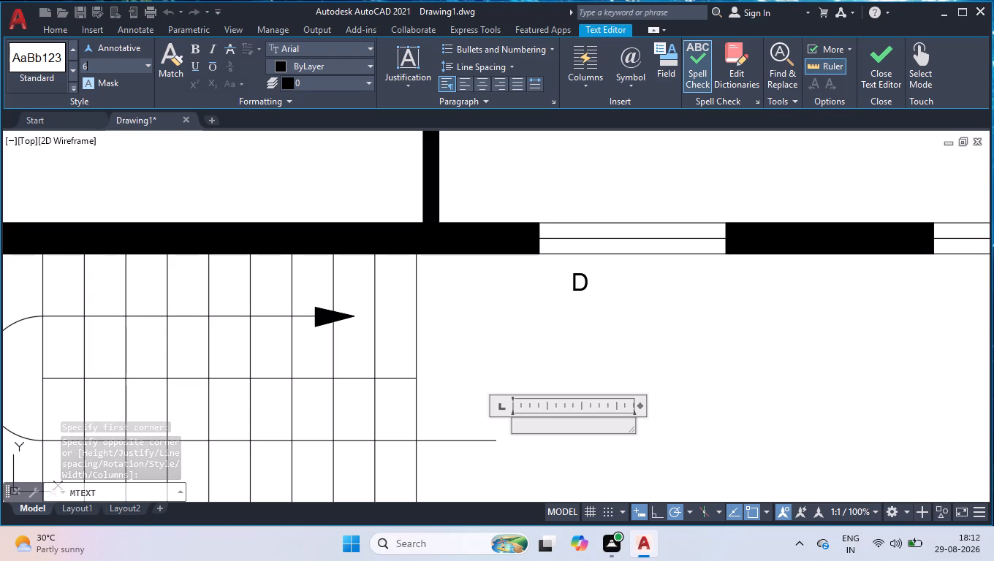
key(Return)
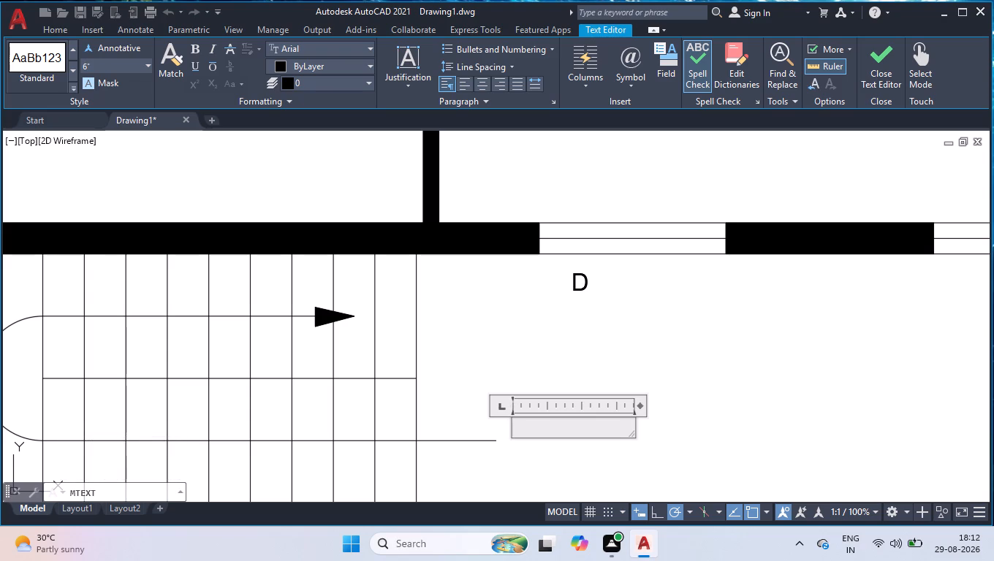
key(u)
key(p)
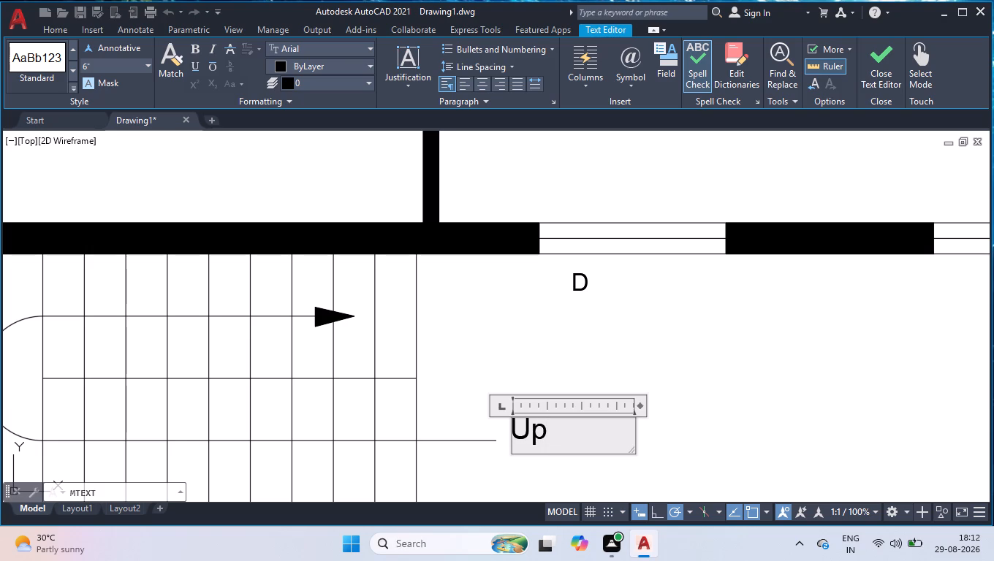
click(560, 332)
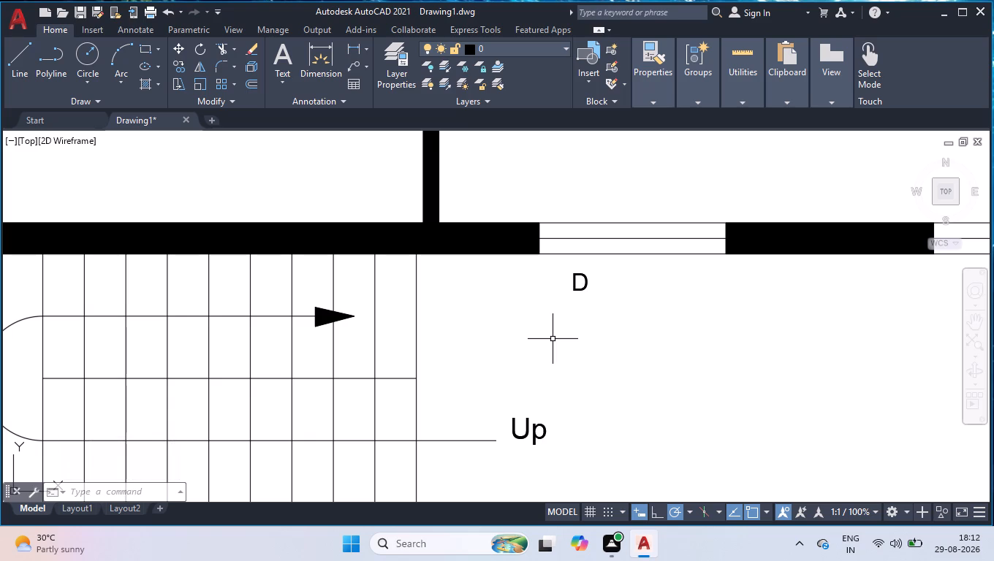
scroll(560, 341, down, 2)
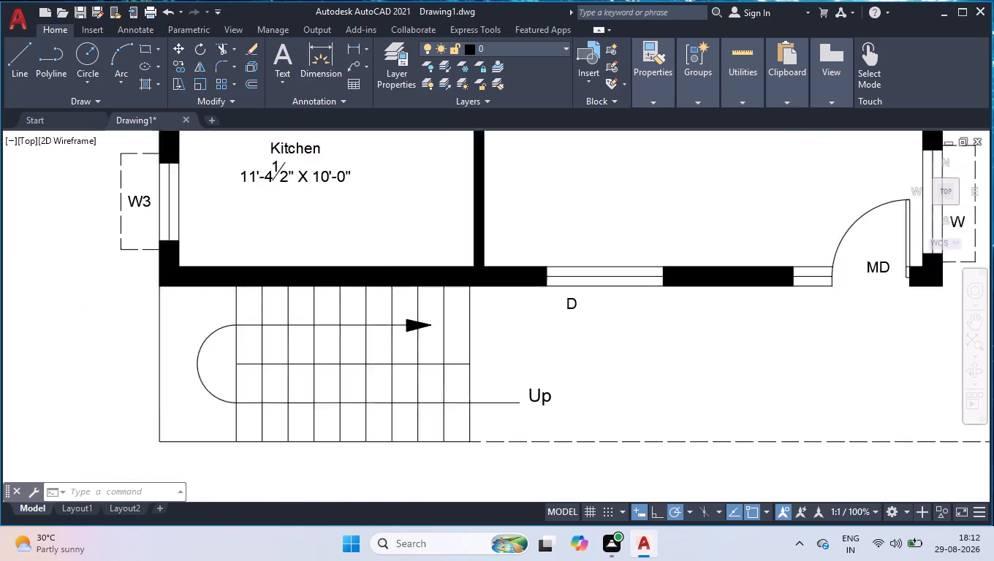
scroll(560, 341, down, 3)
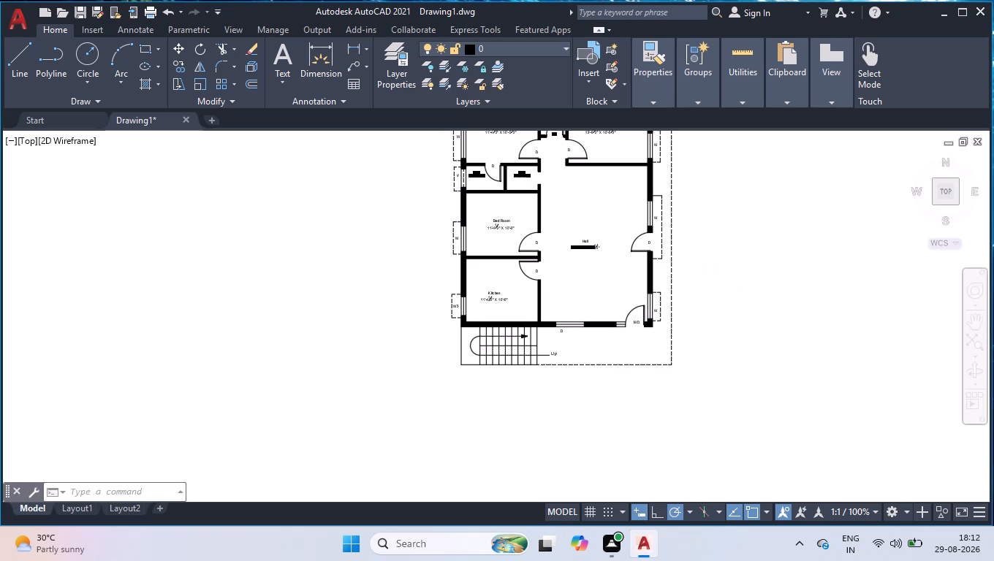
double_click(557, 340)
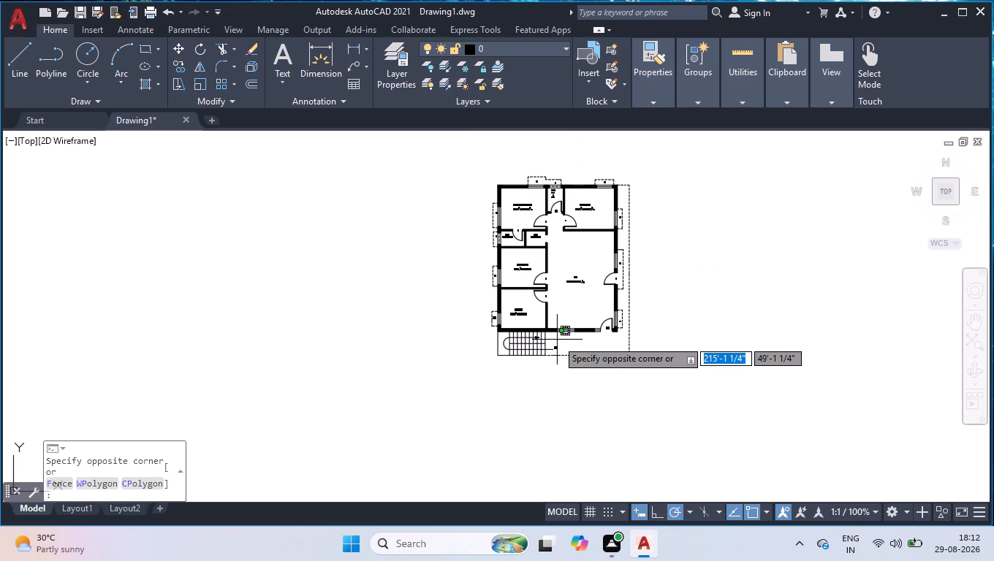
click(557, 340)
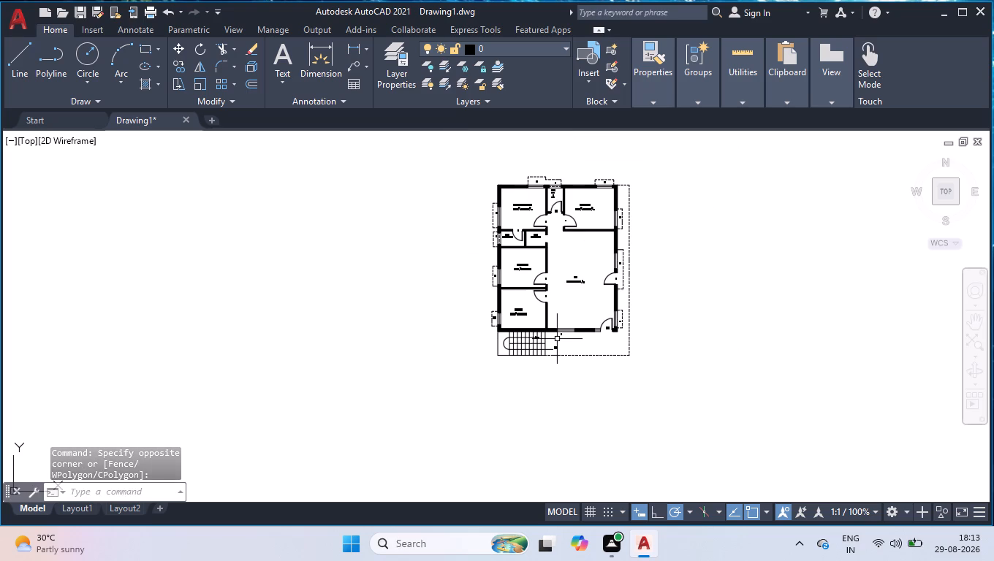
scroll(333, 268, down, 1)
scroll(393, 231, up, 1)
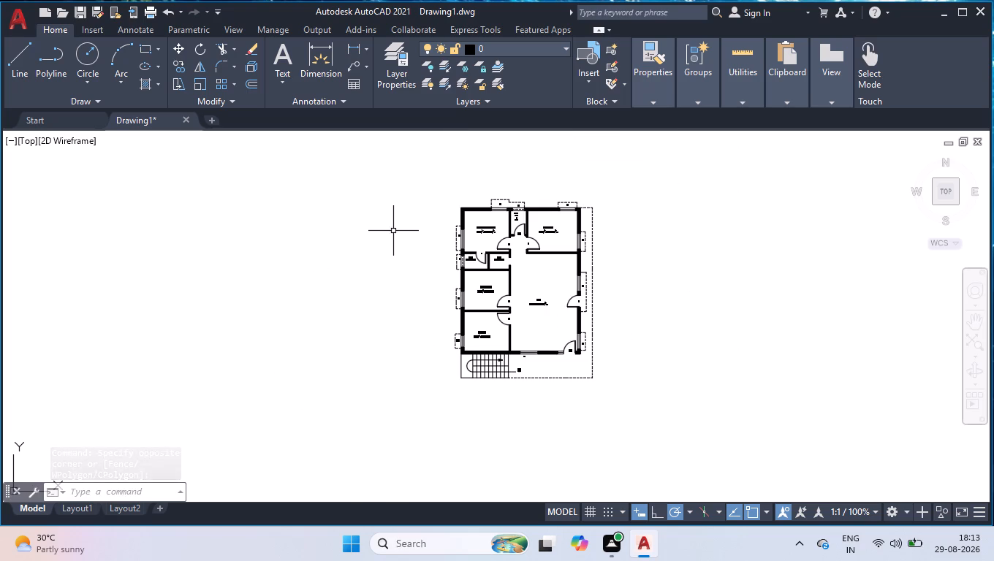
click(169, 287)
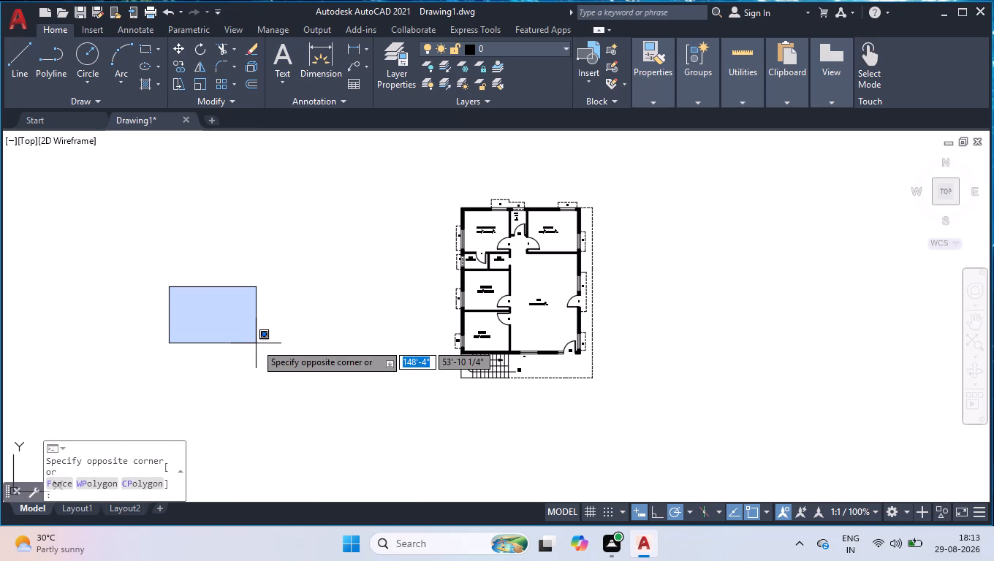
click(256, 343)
Add a vertical linear dimension along the house's west side, from the northwest to the southwest outer wall corner.
scroll(487, 202, up, 2)
scroll(518, 210, down, 1)
text(dli)
key(Return)
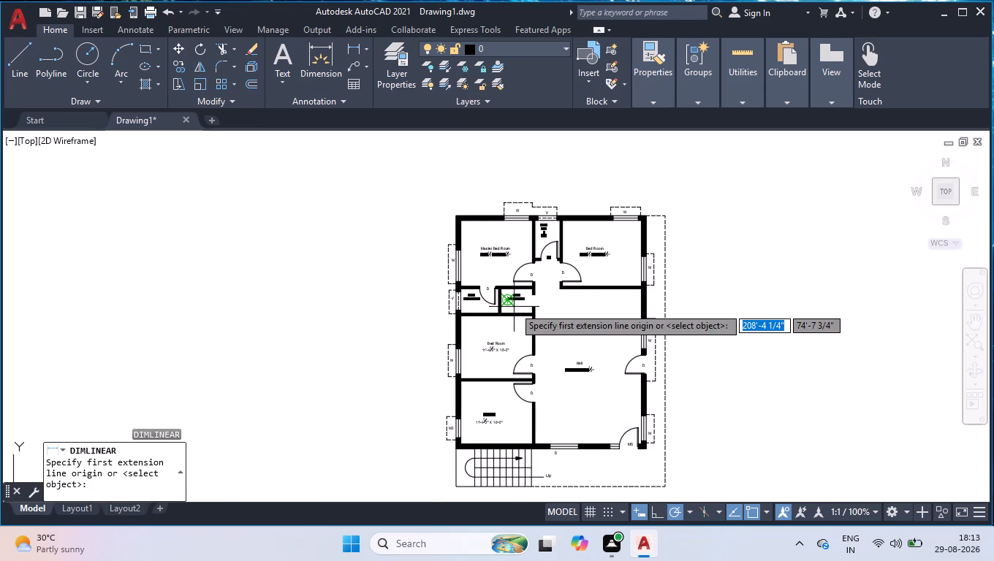
click(454, 215)
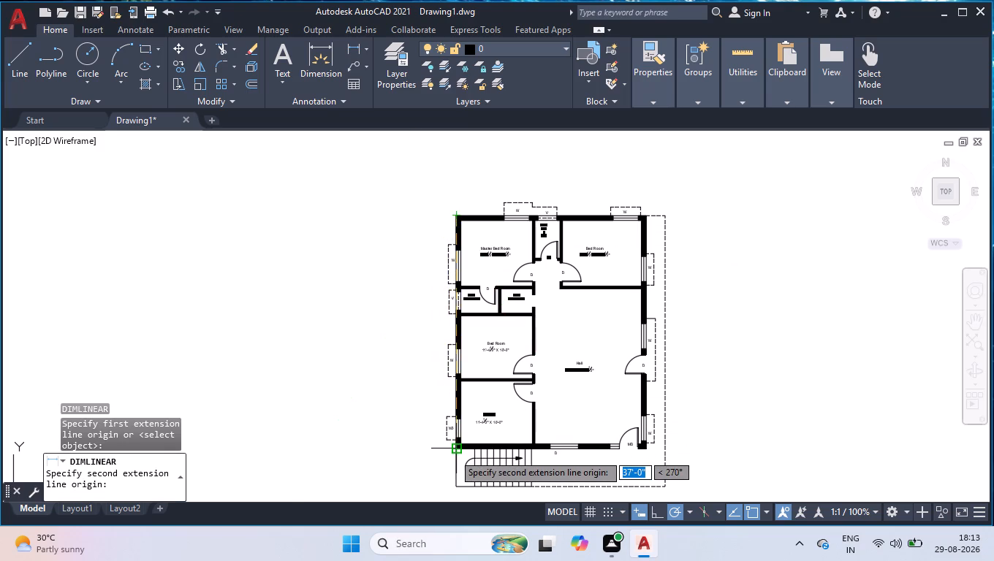
click(453, 454)
click(427, 443)
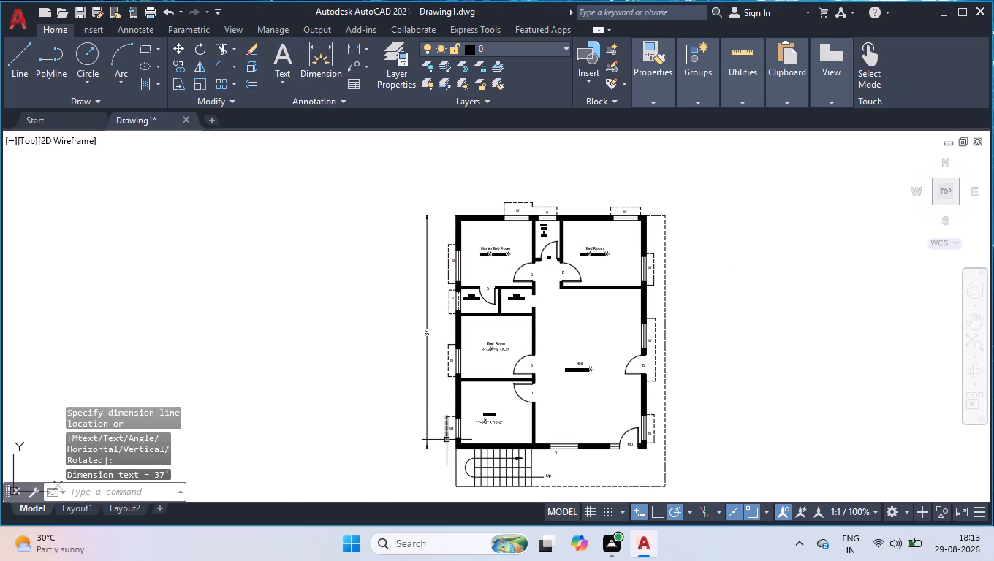
Turn Ortho on and continue the west side dimension south to the southwest corner of the stair outline.
click(654, 511)
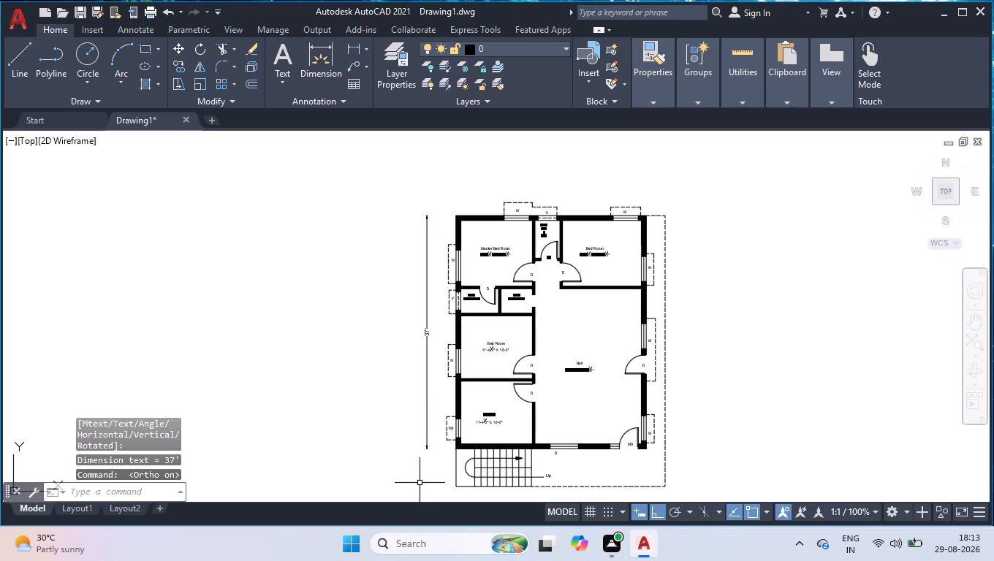
click(132, 26)
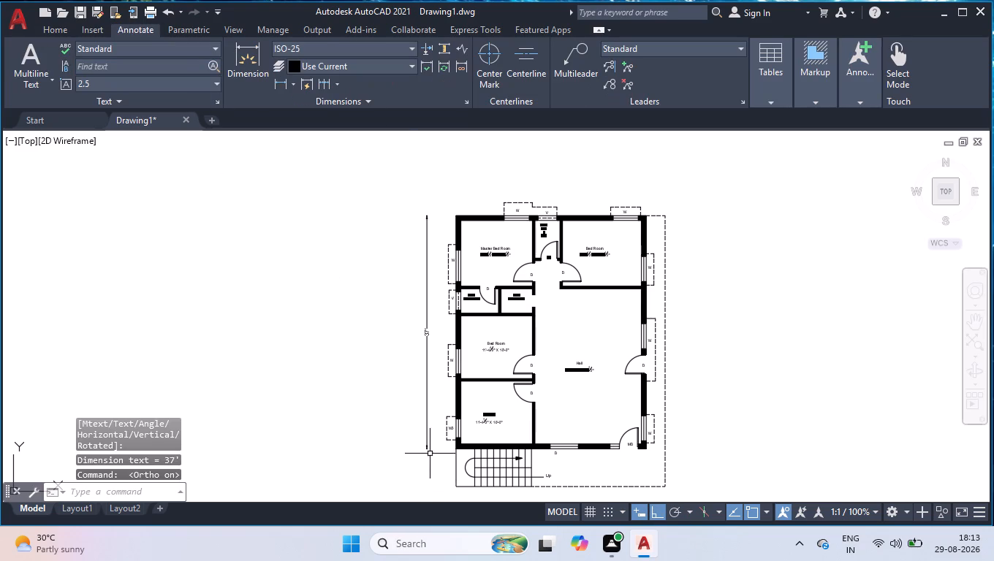
click(317, 82)
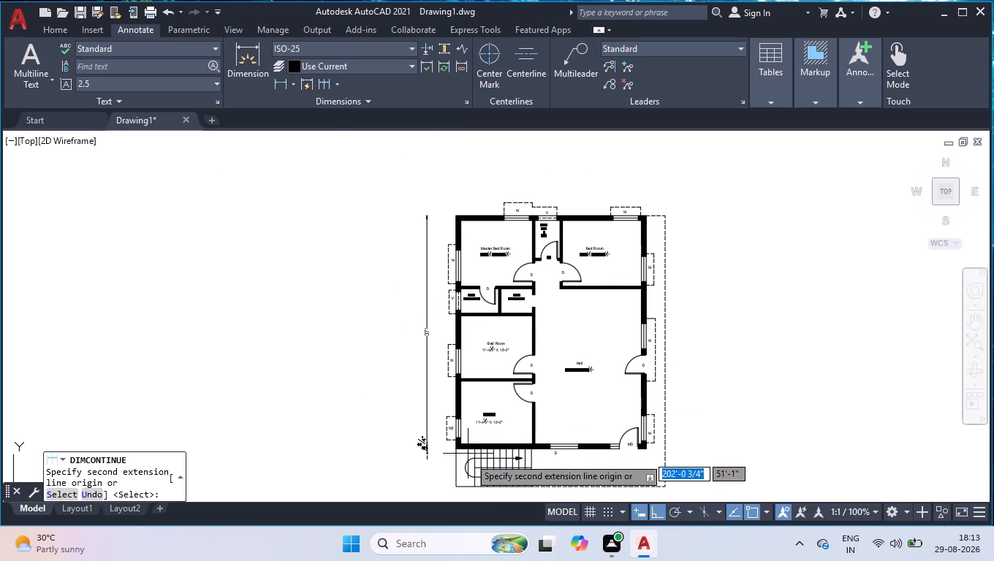
key(space)
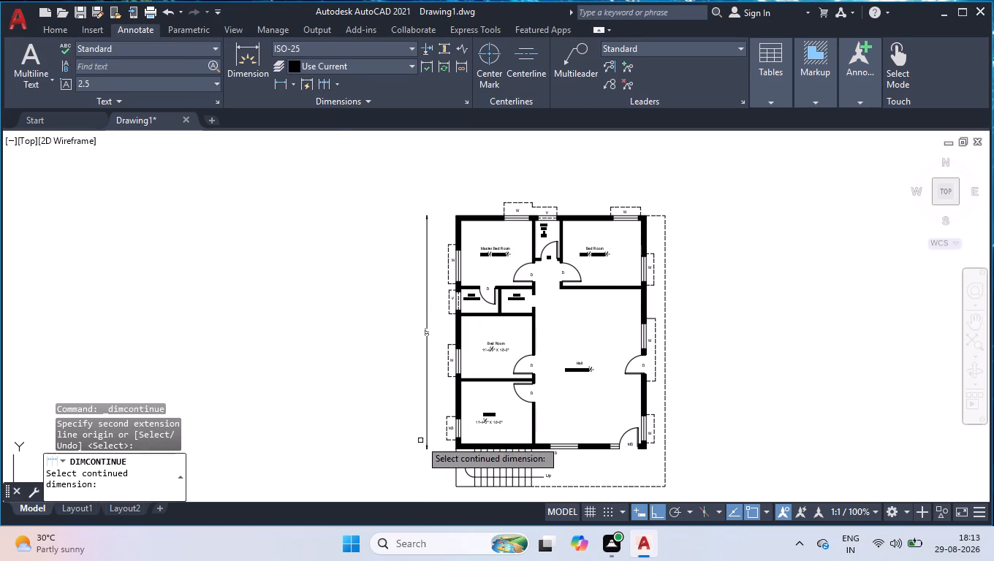
click(428, 408)
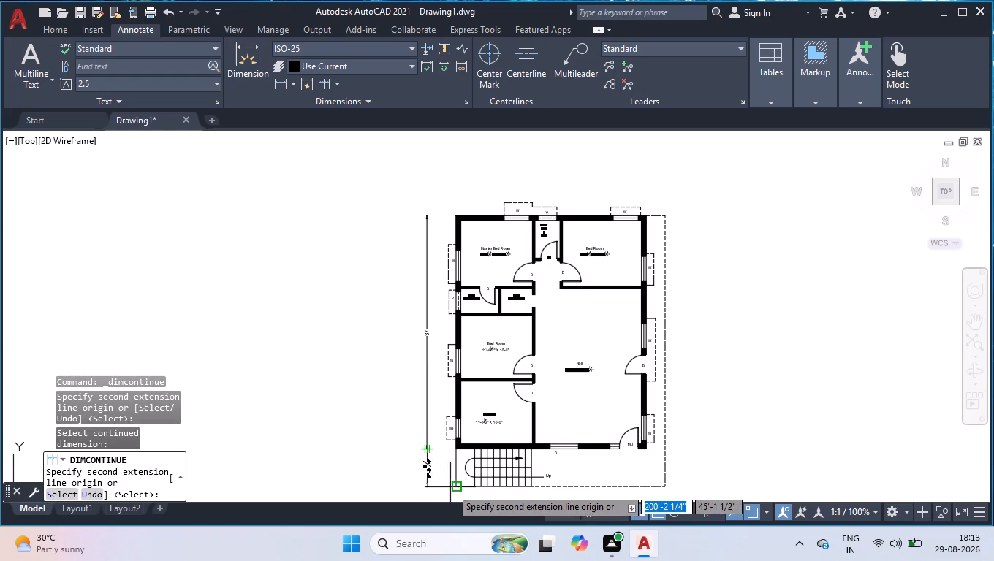
click(456, 488)
key(space)
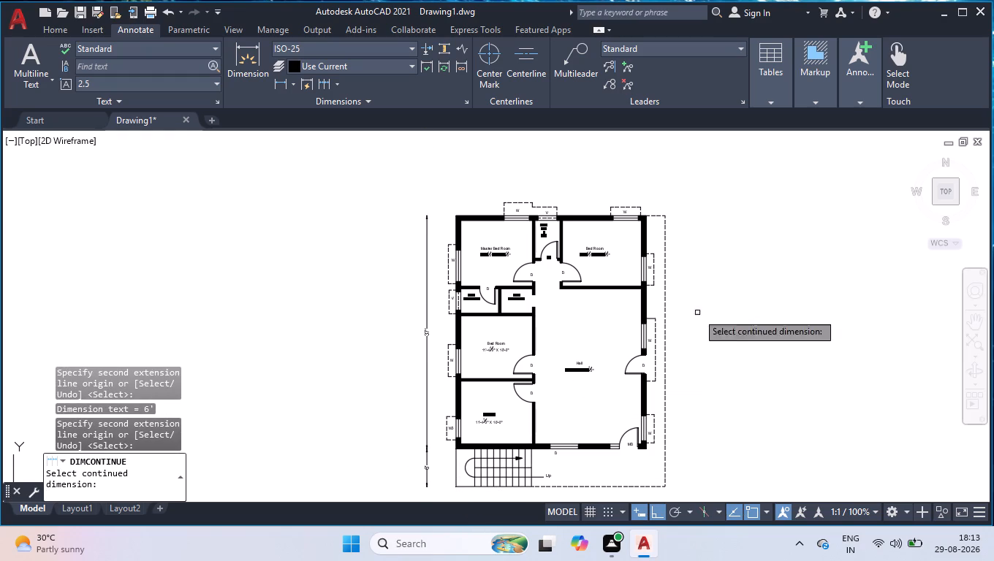
key(space)
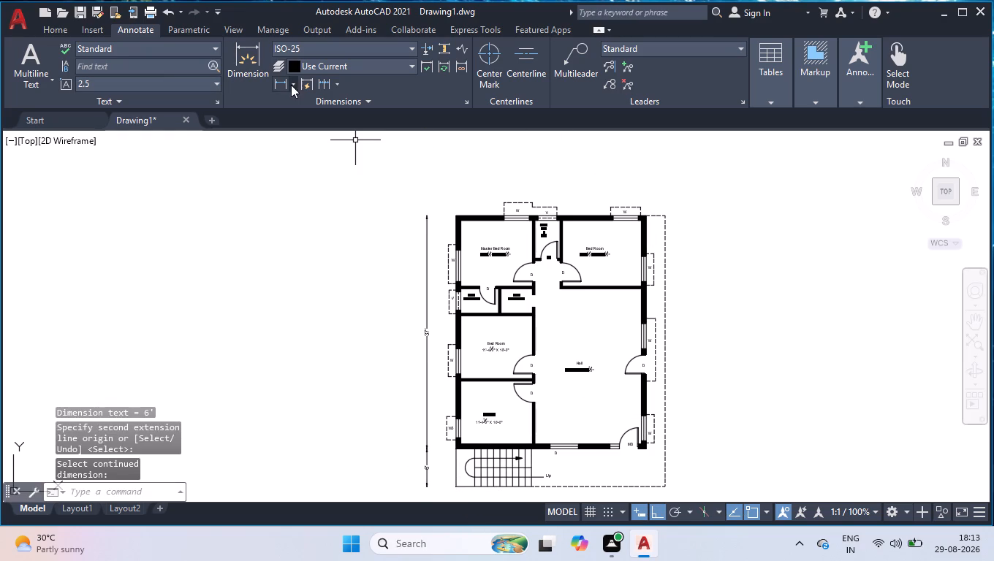
Add a horizontal linear dimension between the north wall's outer corners, placed about 3'-6" north of the wall.
click(287, 85)
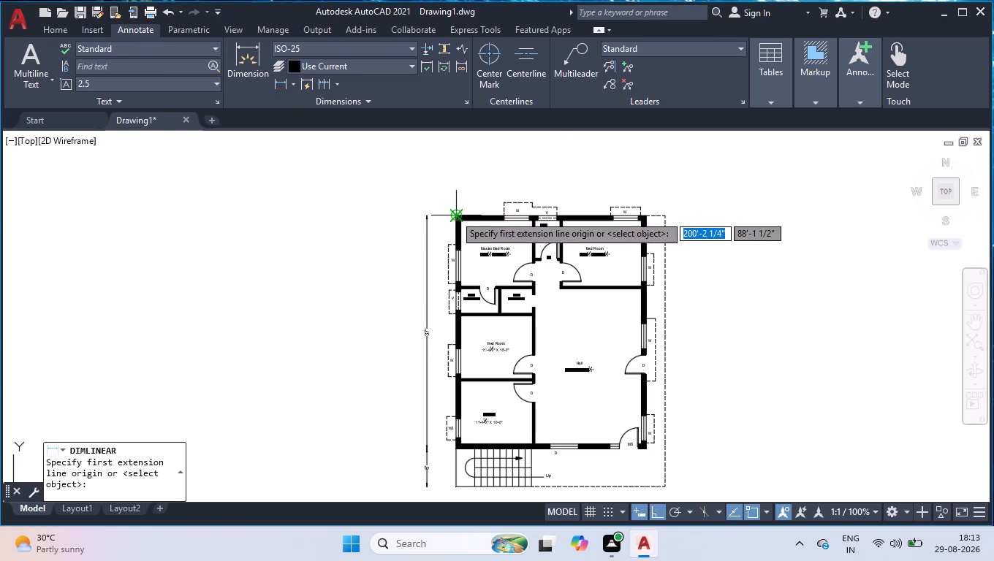
click(455, 215)
scroll(651, 214, up, 1)
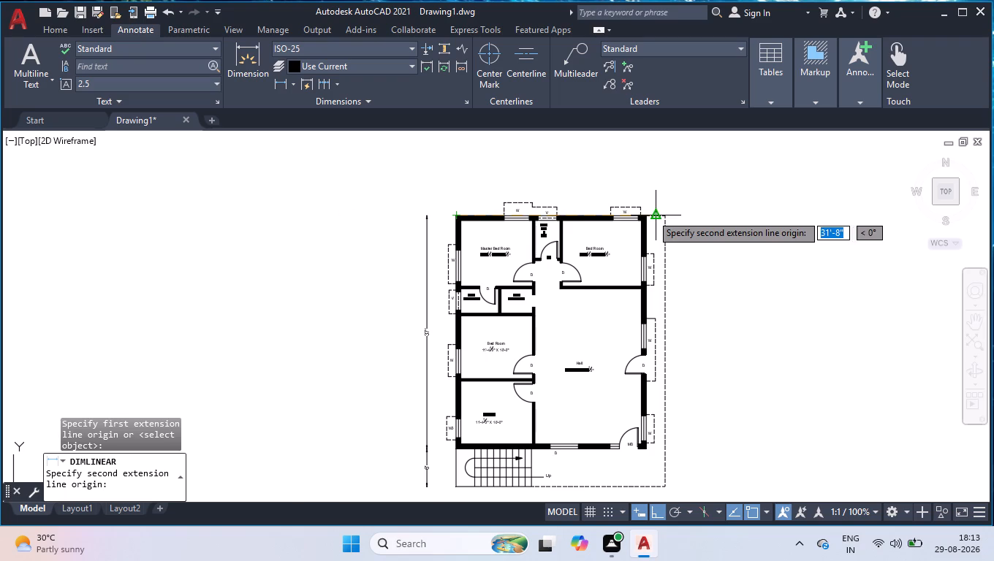
scroll(651, 214, up, 1)
click(641, 217)
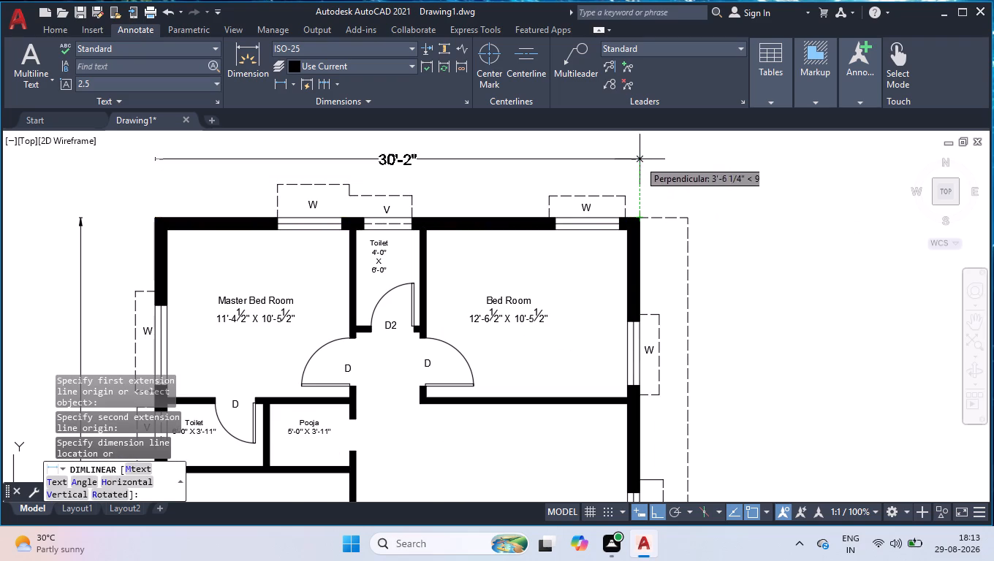
click(640, 159)
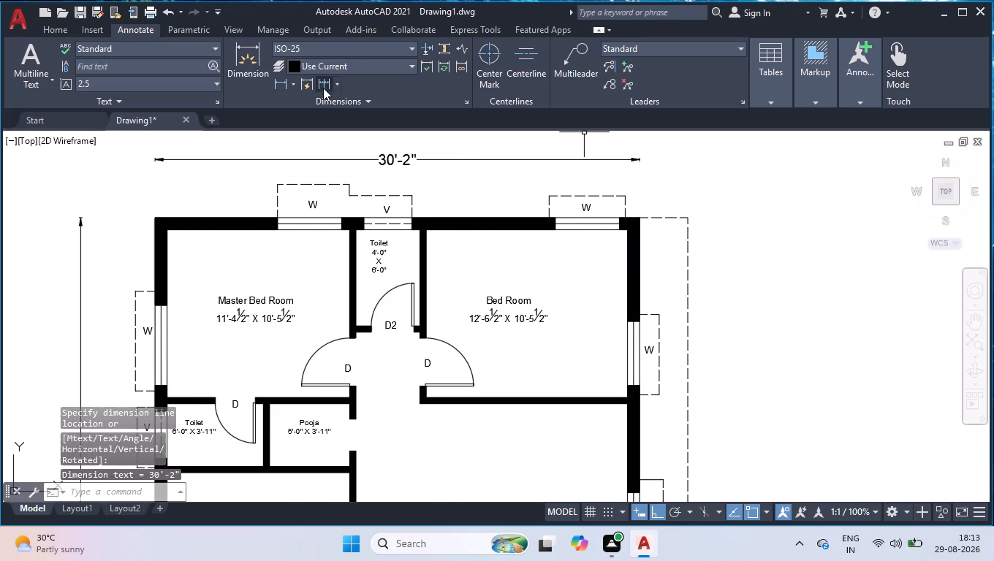
Continue the north wall dimension east to the northeast corner of the dashed outer outline.
click(325, 85)
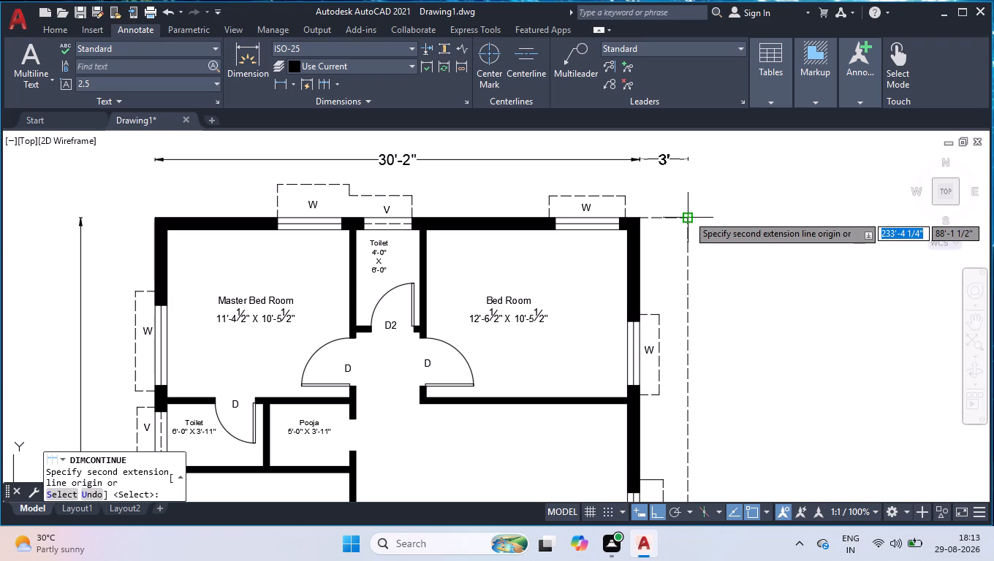
click(688, 215)
key(space)
key(space)
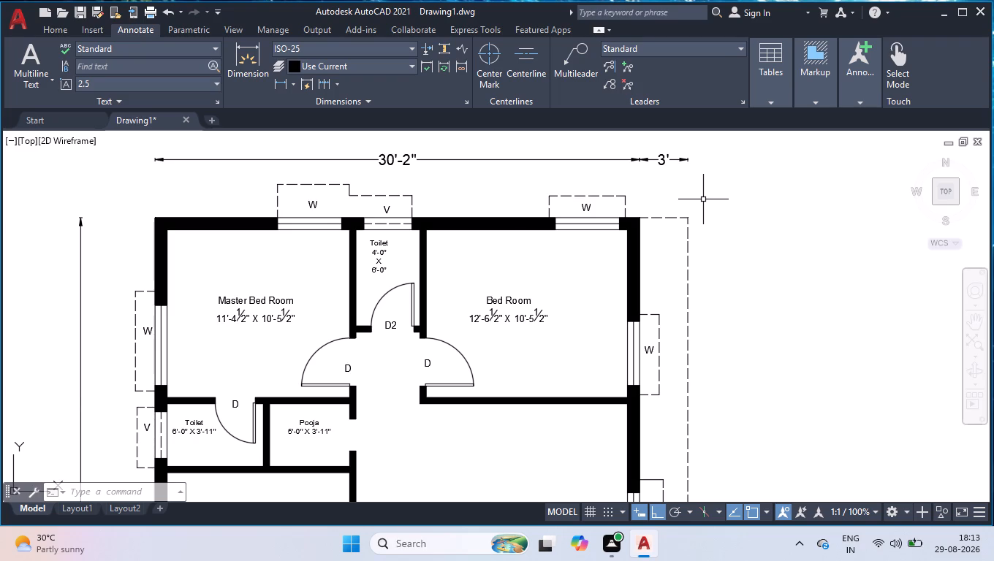
scroll(729, 205, down, 2)
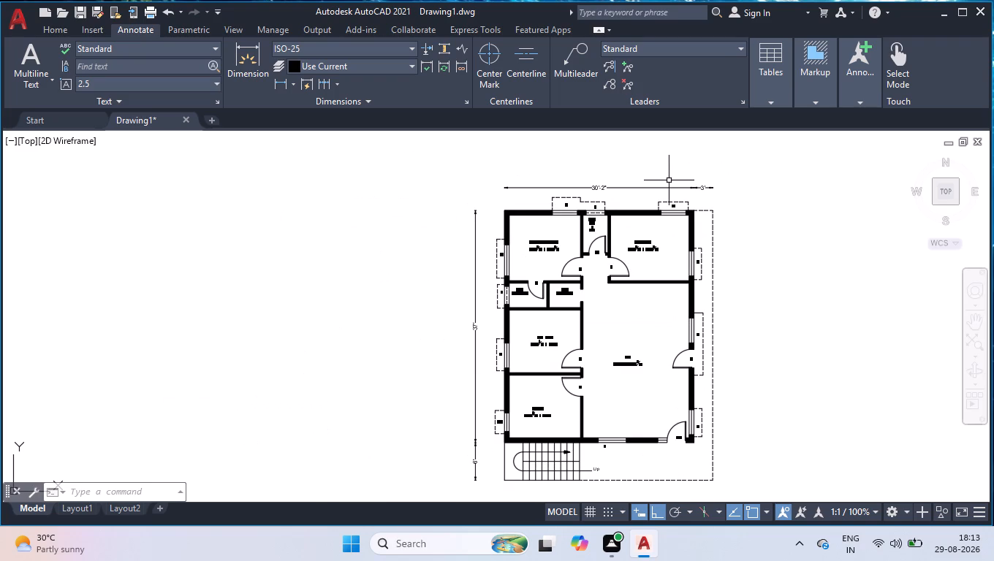
Modify the ISO-25 dimension style to use a 9" arrow size.
scroll(705, 232, down, 1)
scroll(778, 272, up, 1)
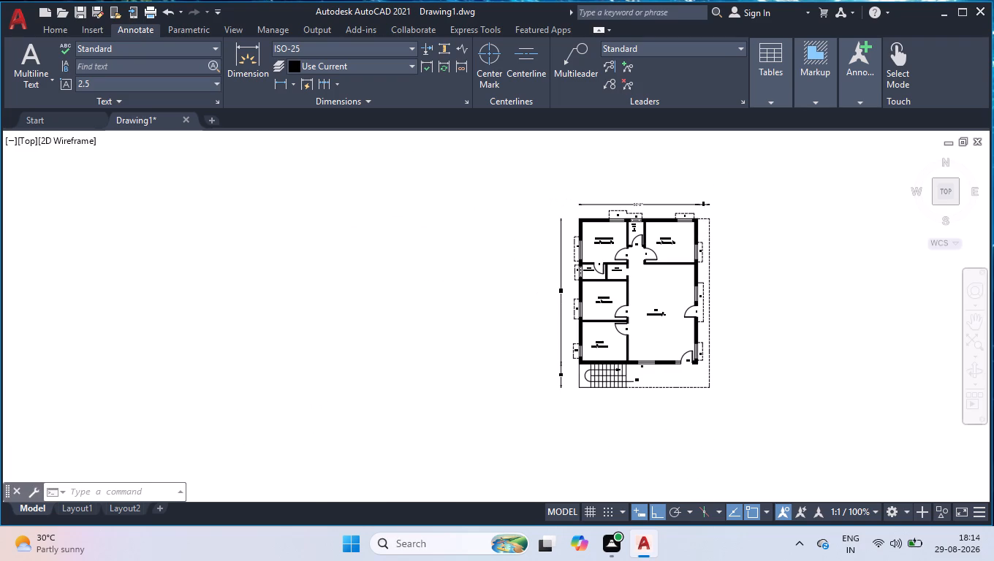
key(d)
key(Return)
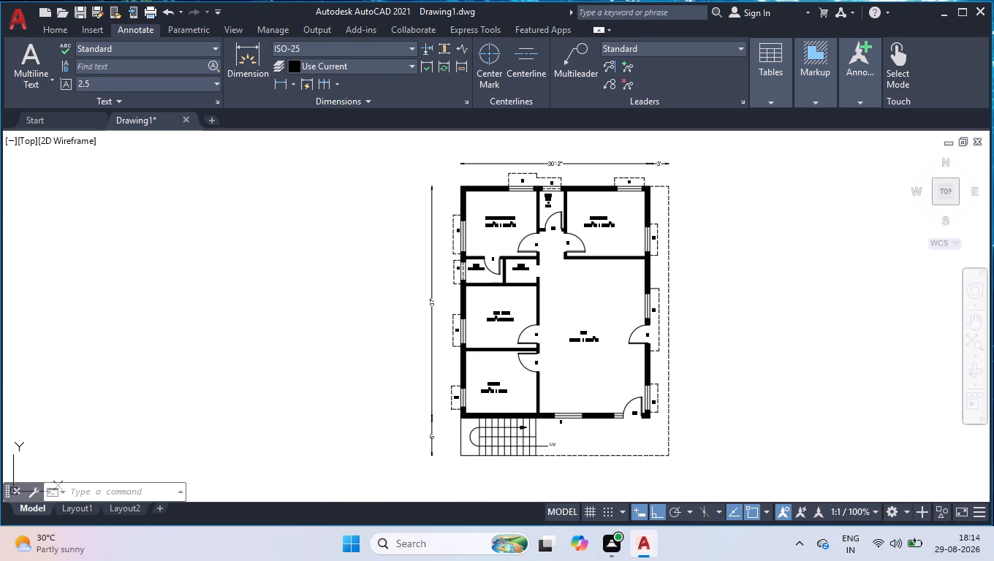
click(660, 242)
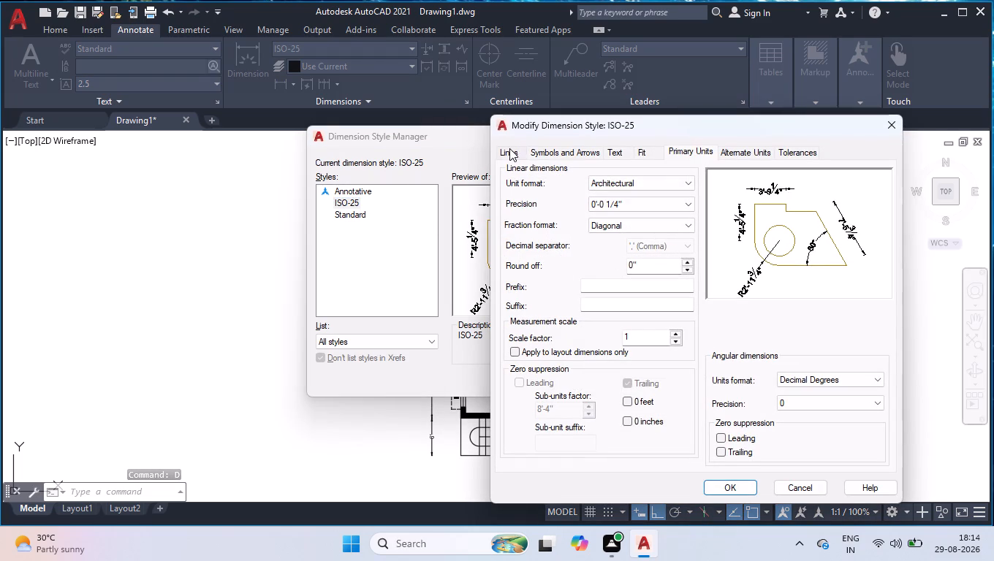
click(538, 155)
click(539, 301)
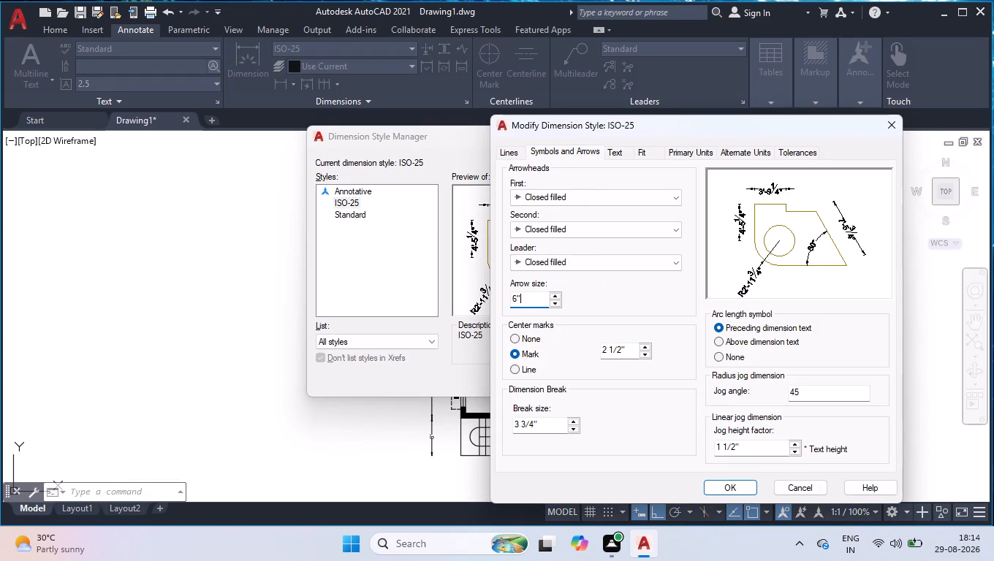
key(BackSpace)
key(BackSpace)
key(BackSpace)
key(9)
key(Return)
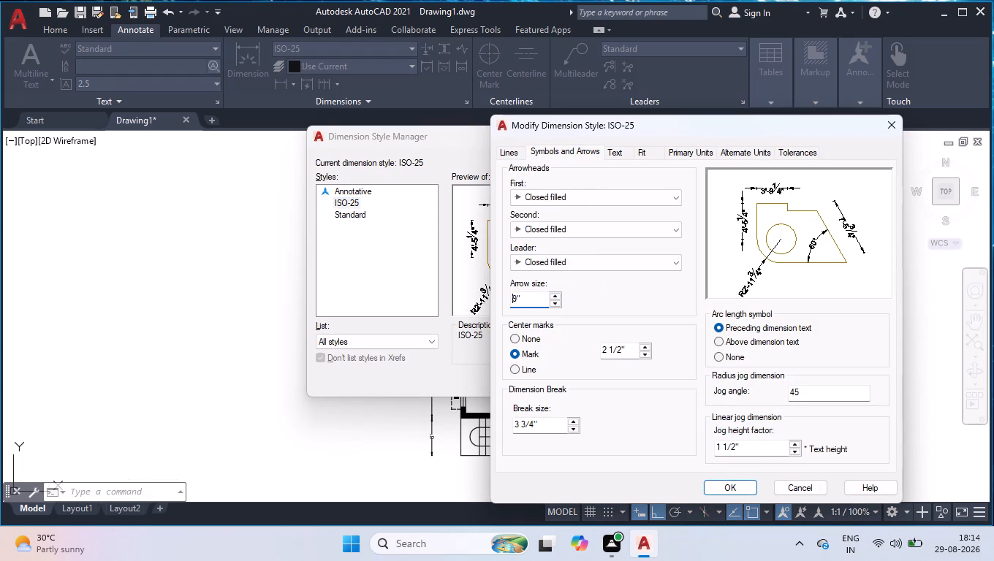
Set the ISO-25 dimension text height to 11", apply it, and make the style current.
click(627, 156)
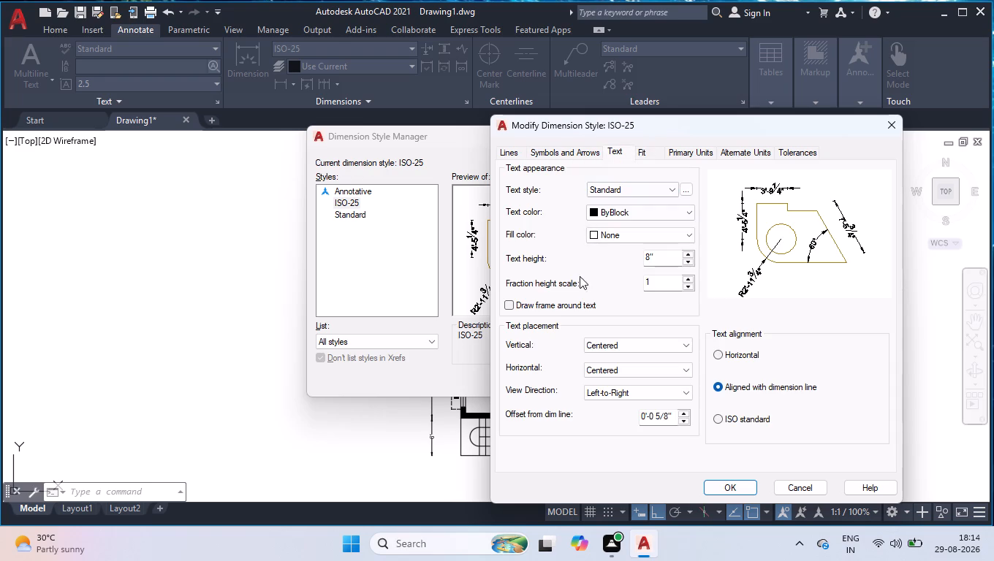
click(661, 258)
text(11)
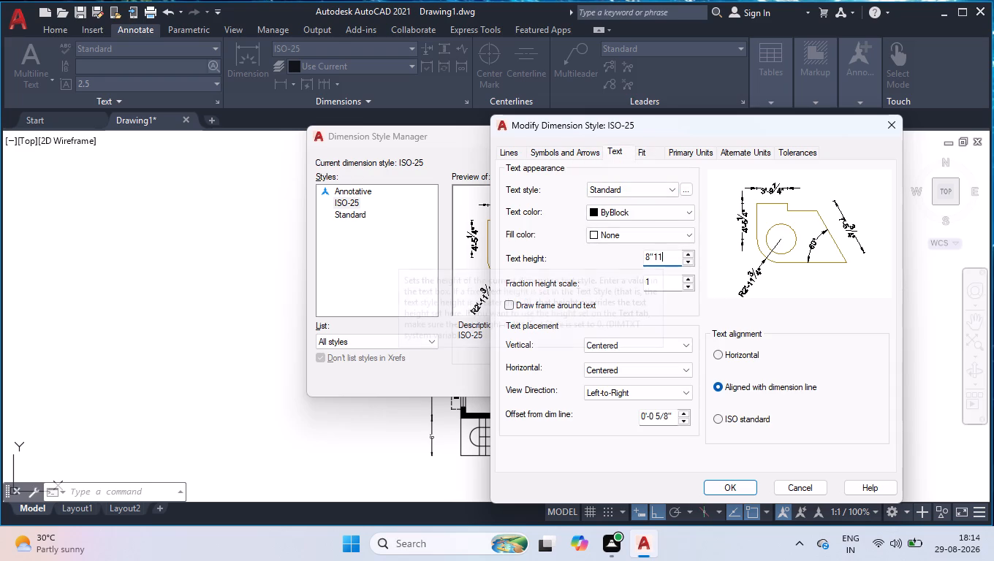
key(Return)
click(679, 256)
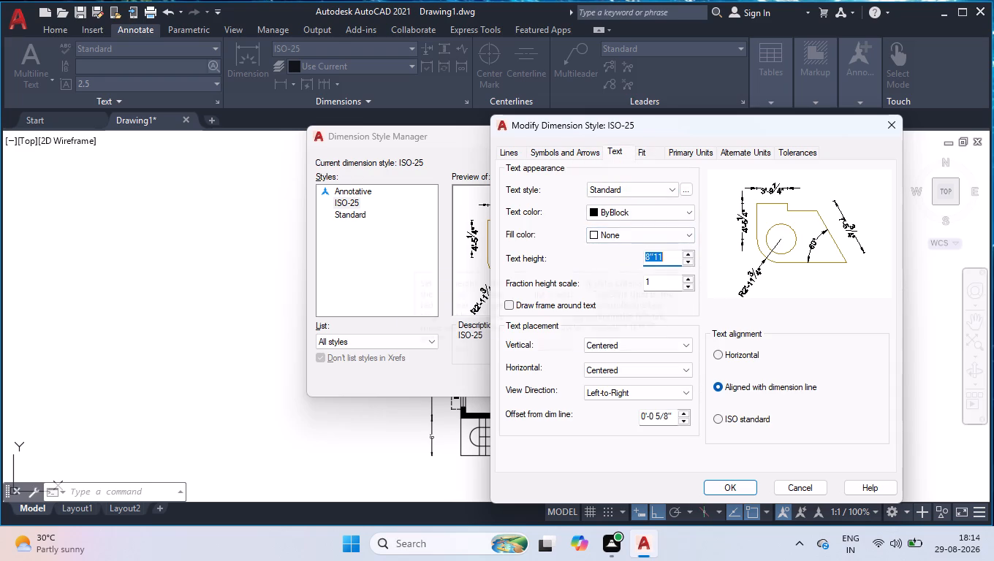
key(BackSpace)
key(BackSpace)
key(BackSpace)
key(BackSpace)
key(BackSpace)
key(BackSpace)
key(BackSpace)
key(BackSpace)
key(BackSpace)
text(11)
key(Return)
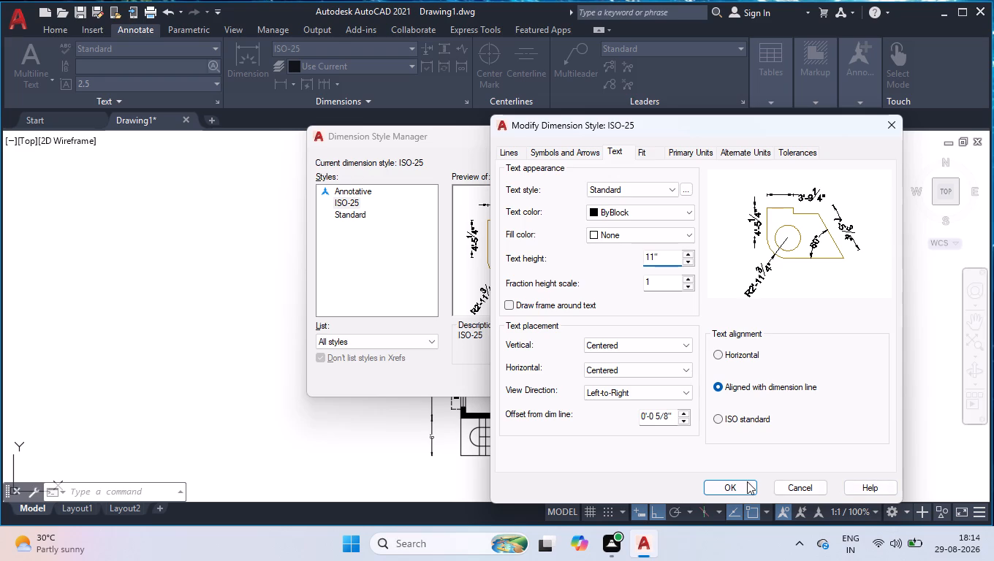
click(744, 486)
click(628, 192)
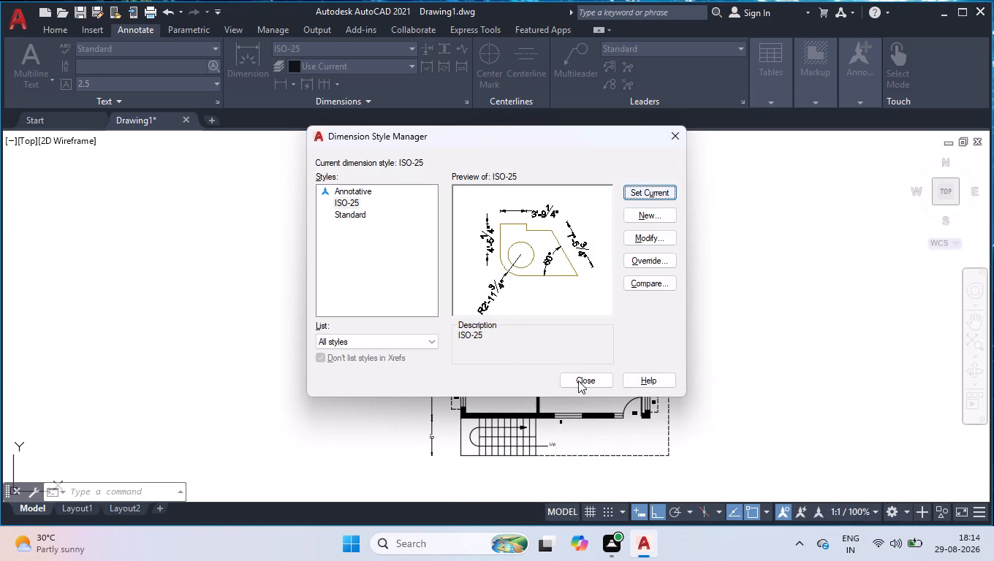
click(578, 381)
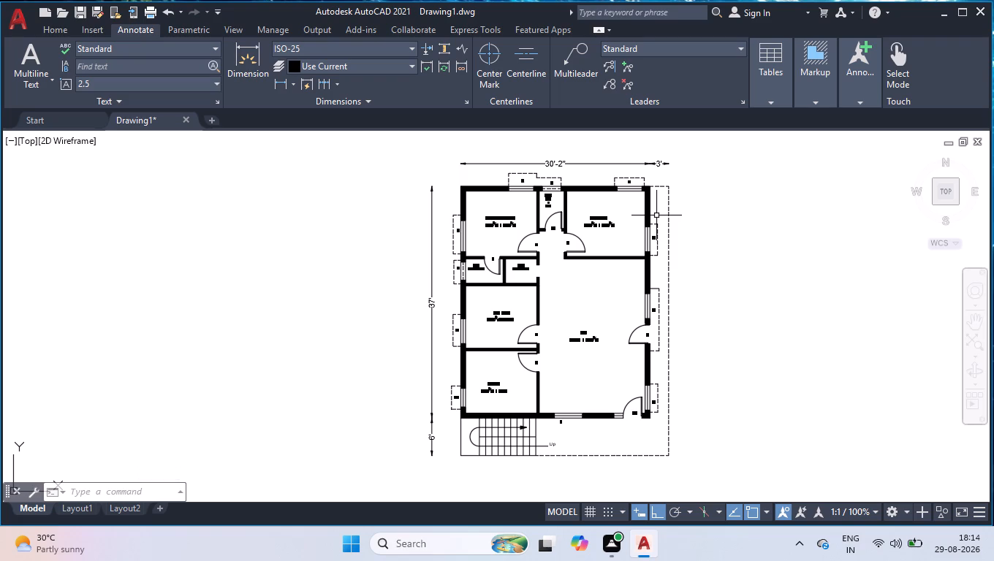
Move the D label below the south wall's window east so it sits centred under the opening.
scroll(583, 444, up, 2)
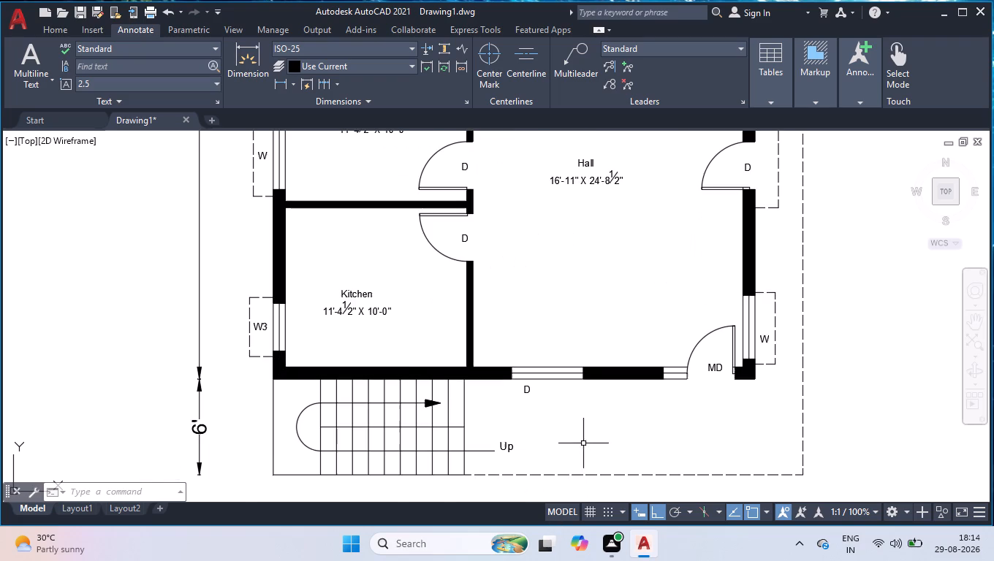
scroll(577, 383, up, 1)
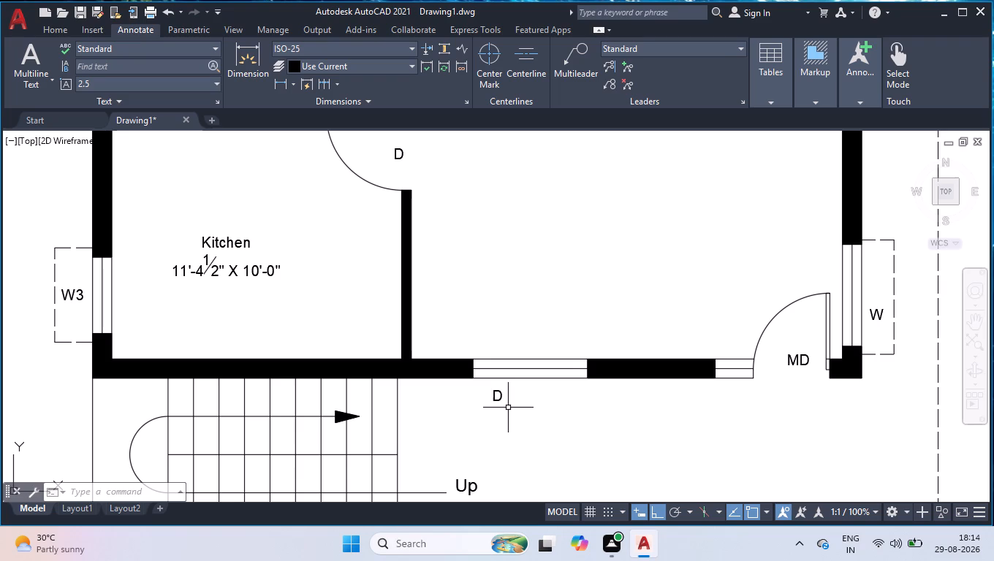
scroll(515, 410, up, 1)
click(493, 394)
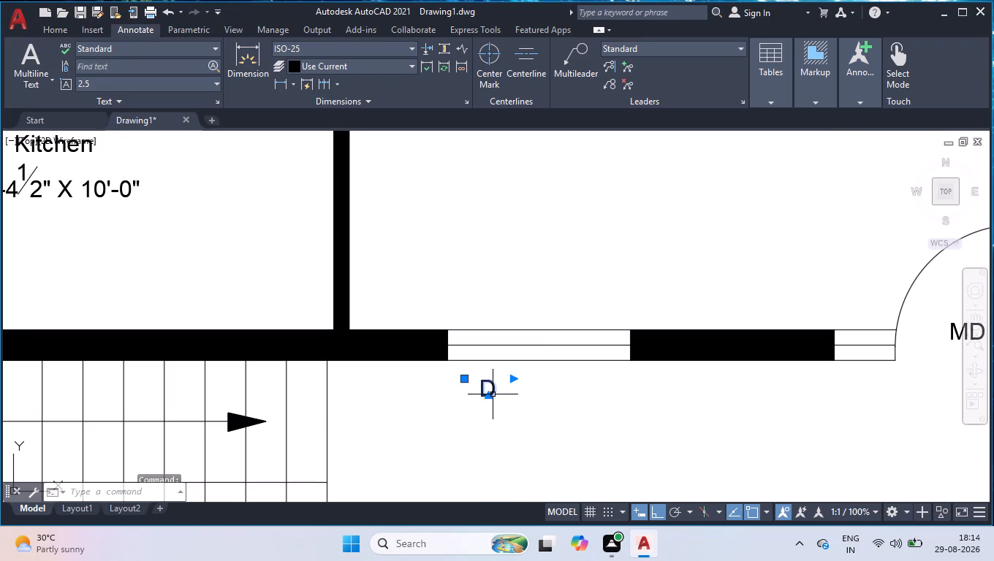
click(463, 378)
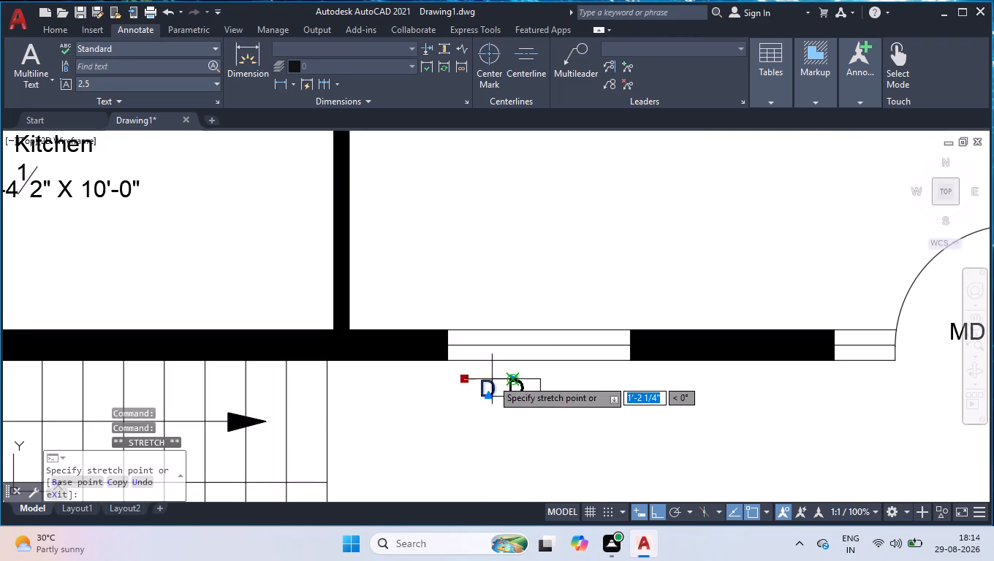
click(493, 379)
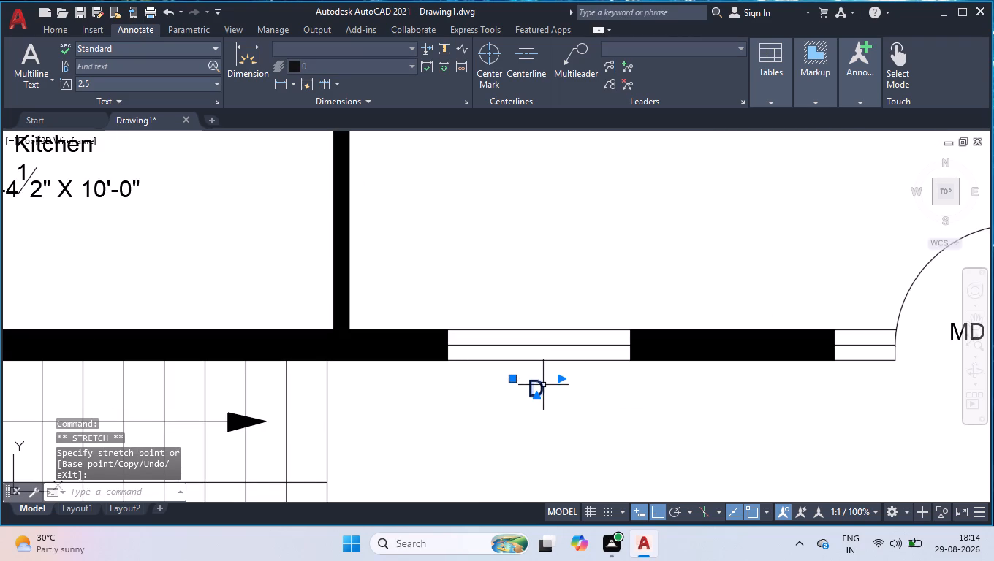
Change the label under the south wall's window from D to W.
click(542, 384)
double_click(542, 384)
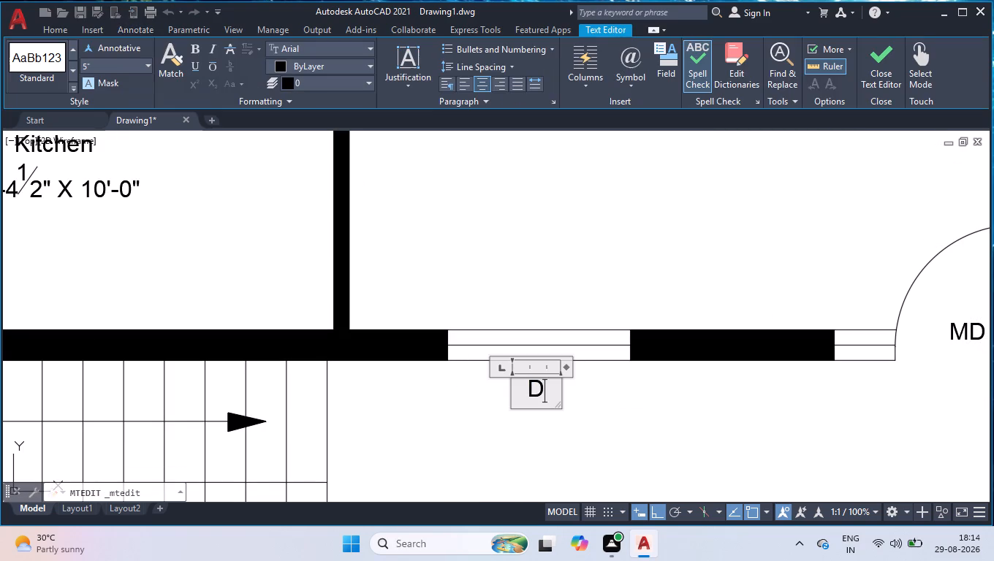
key(BackSpace)
key(w)
key(BackSpace)
click(644, 287)
scroll(618, 294, down, 2)
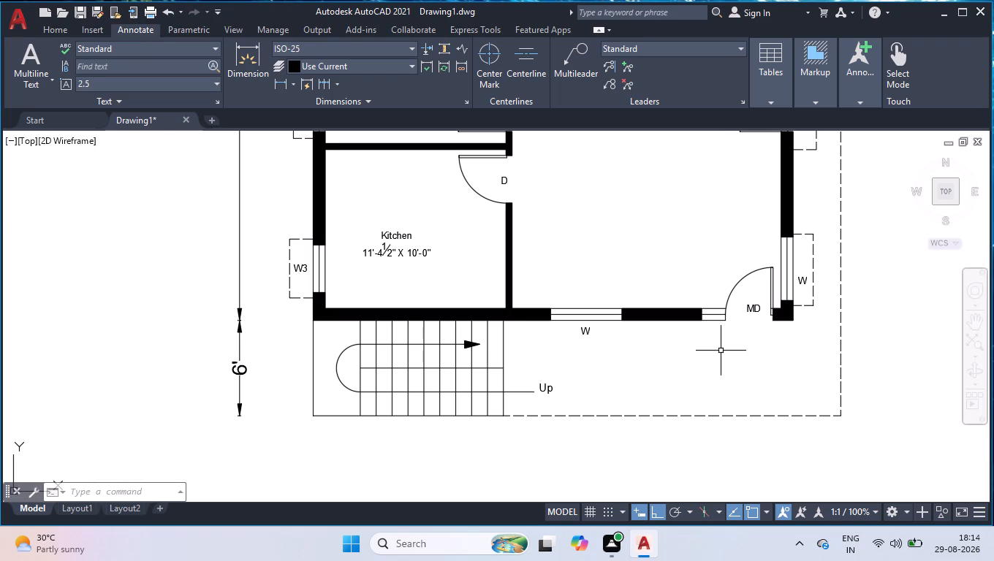
Extend the south wall's outer face line across the main door (MD) opening.
scroll(756, 331, up, 2)
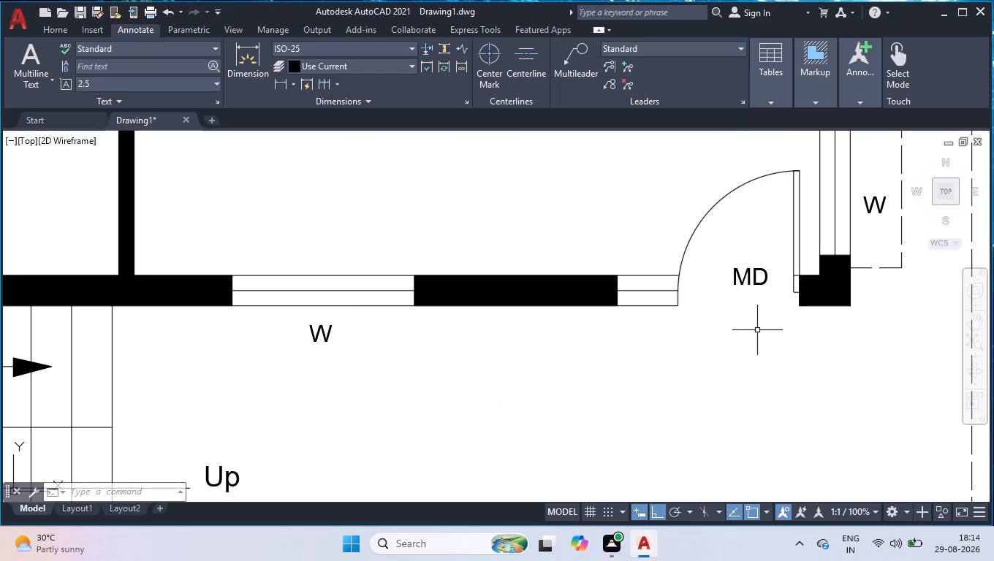
text(EX)
key(Return)
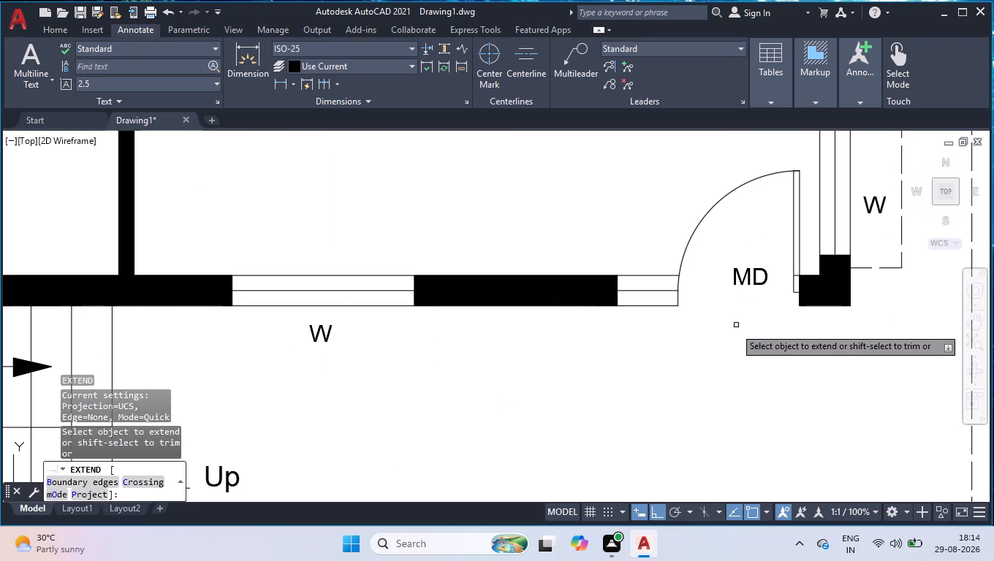
click(666, 304)
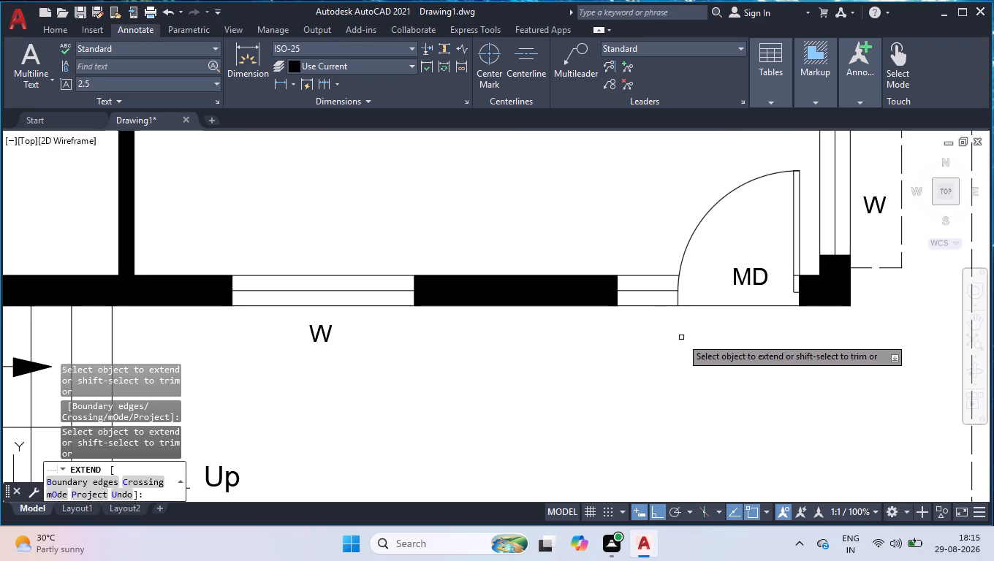
Extend the passage-side wall line across the Master Bed Room door and the north wall line across the adjoining Toilet door.
scroll(681, 337, down, 1)
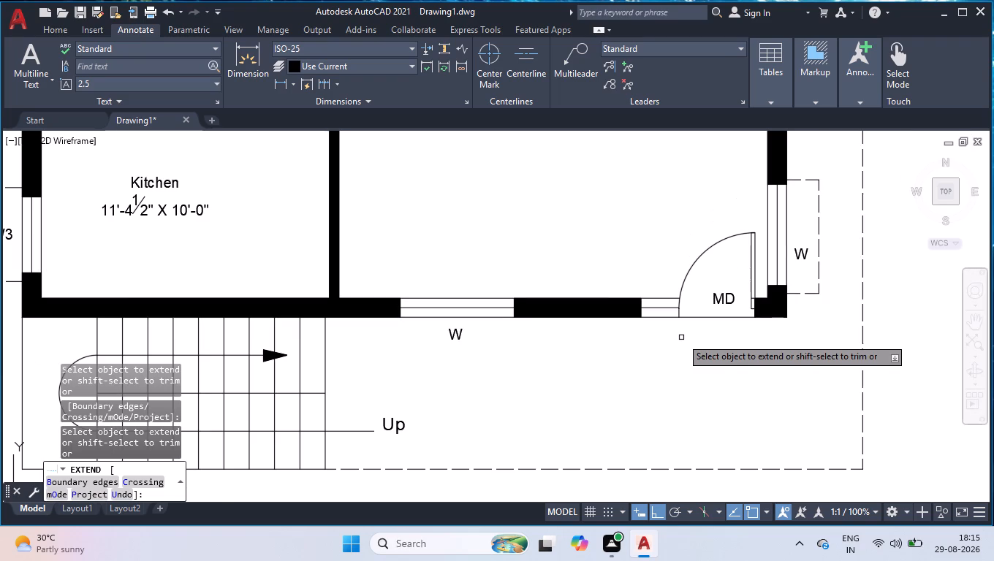
scroll(735, 340, down, 2)
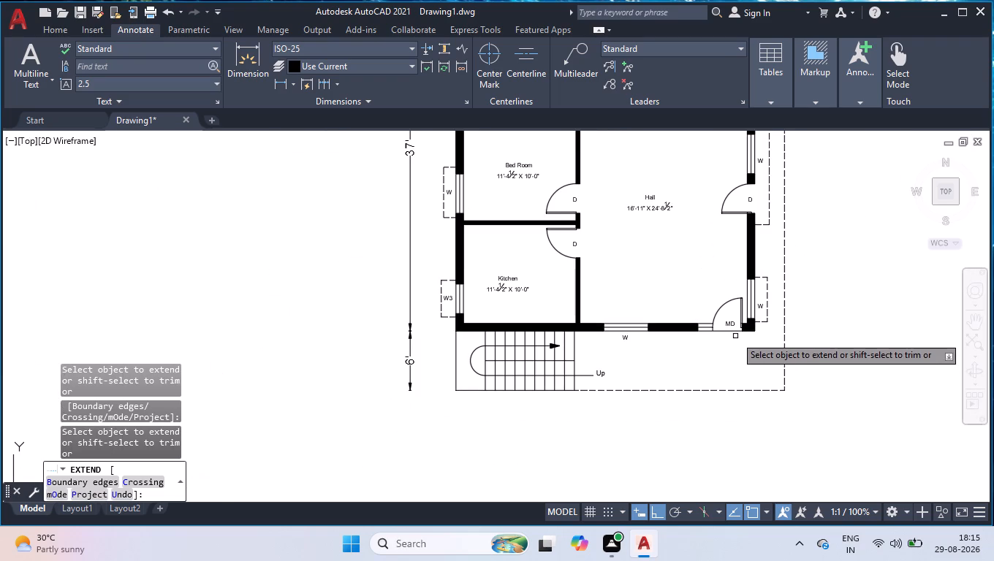
scroll(717, 334, down, 1)
scroll(623, 140, up, 5)
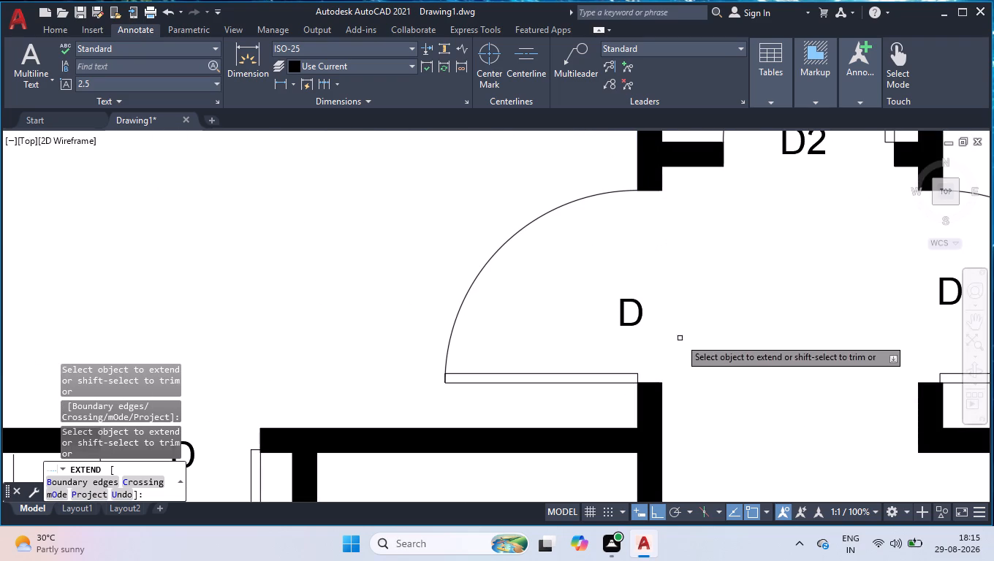
click(663, 386)
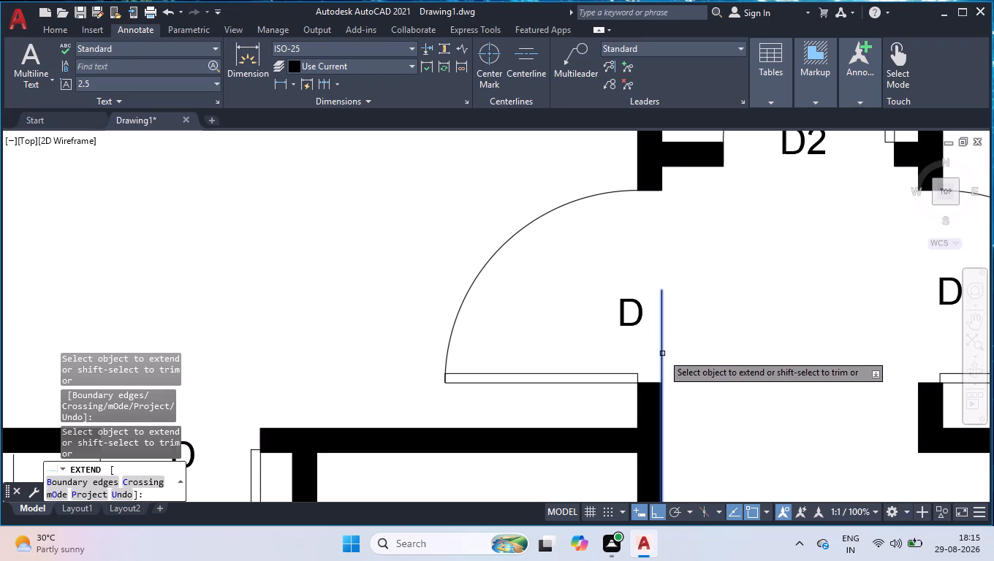
click(662, 352)
click(661, 305)
scroll(684, 274, down, 2)
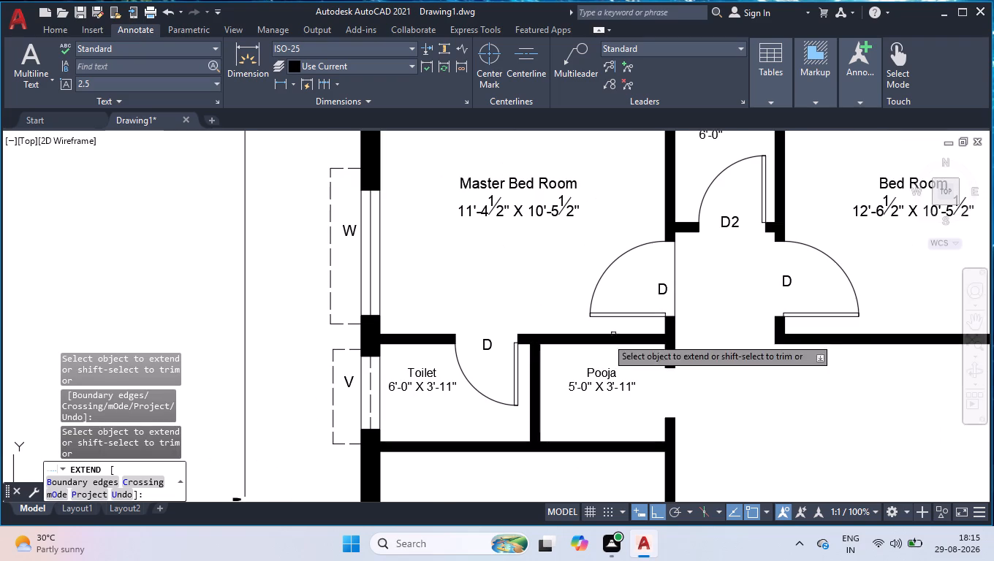
click(521, 332)
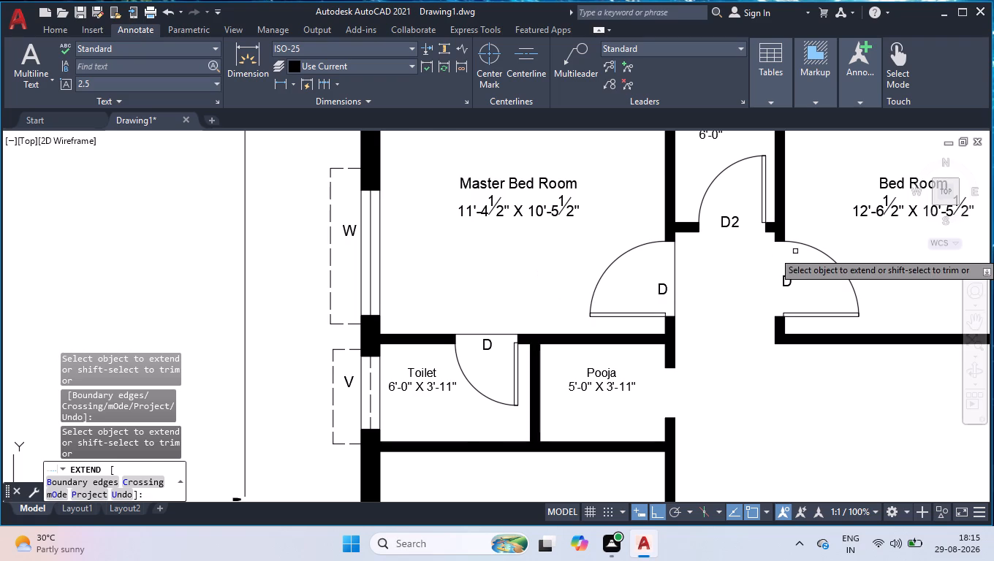
Extend the passage-side wall lines across the northeast Bed Room door and the D2 toilet door openings.
scroll(796, 251, up, 1)
click(761, 362)
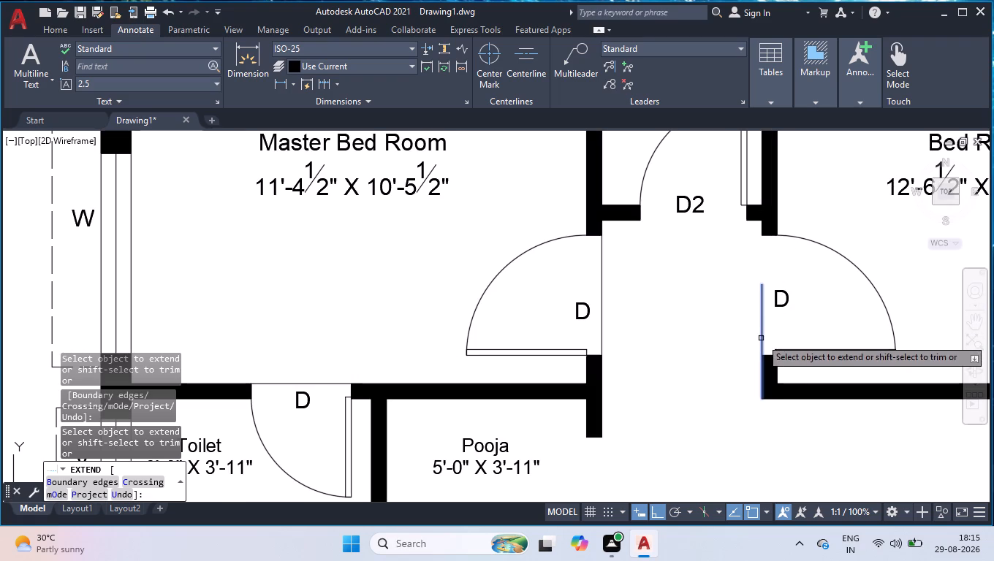
click(761, 338)
click(761, 309)
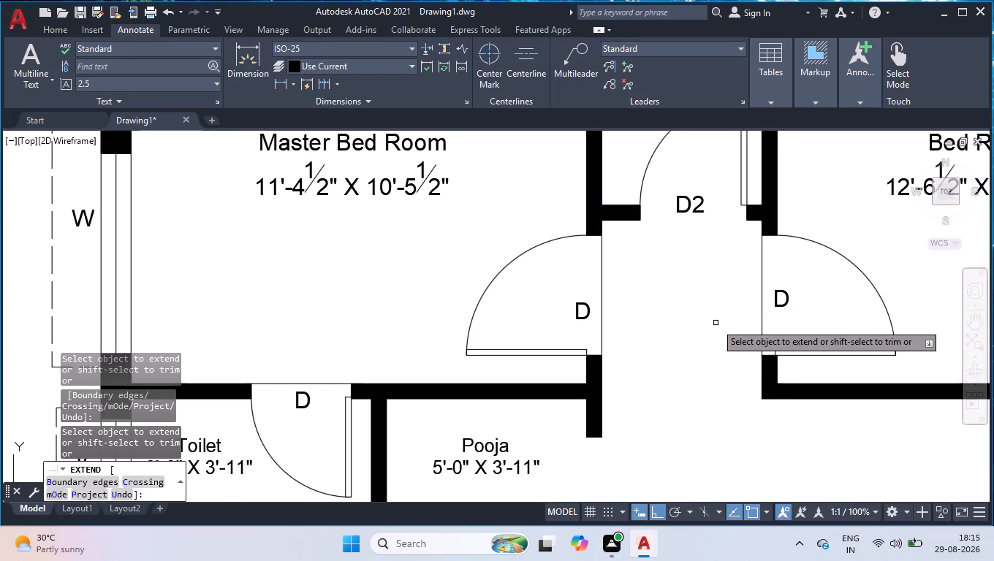
click(753, 222)
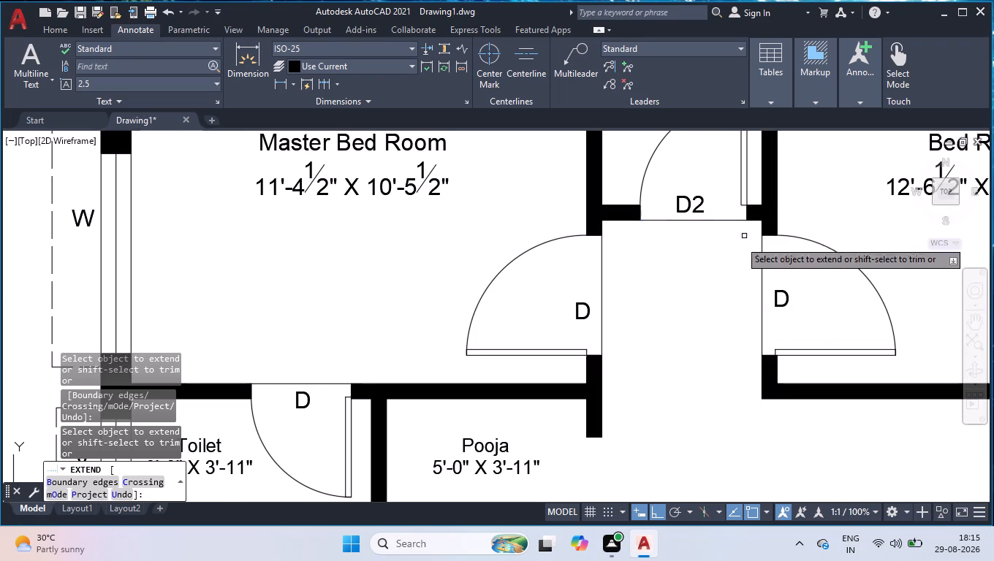
Extend the east wall's outer face line across the Hall's side door opening and finish extending.
scroll(713, 316, down, 3)
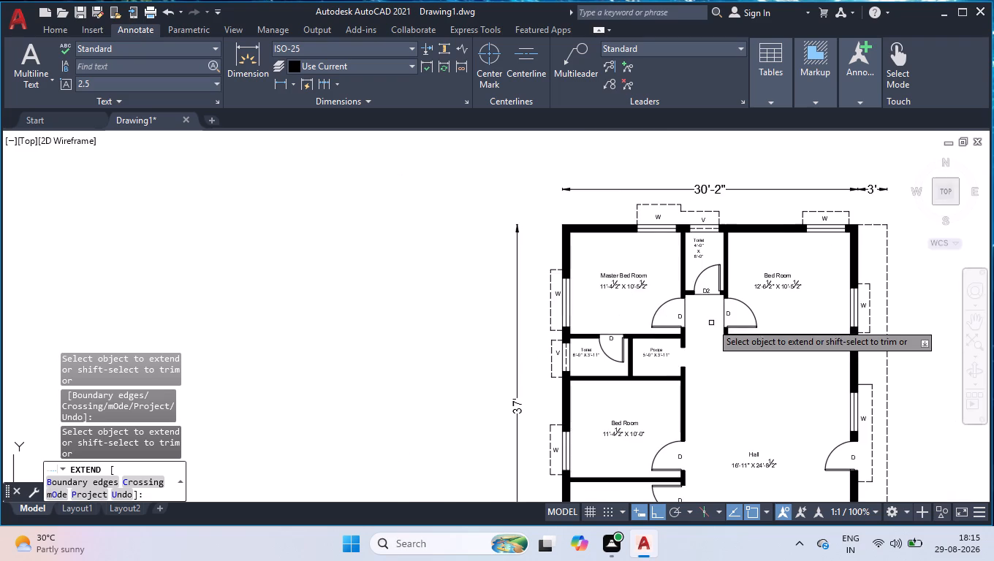
scroll(714, 308, down, 1)
scroll(804, 408, up, 3)
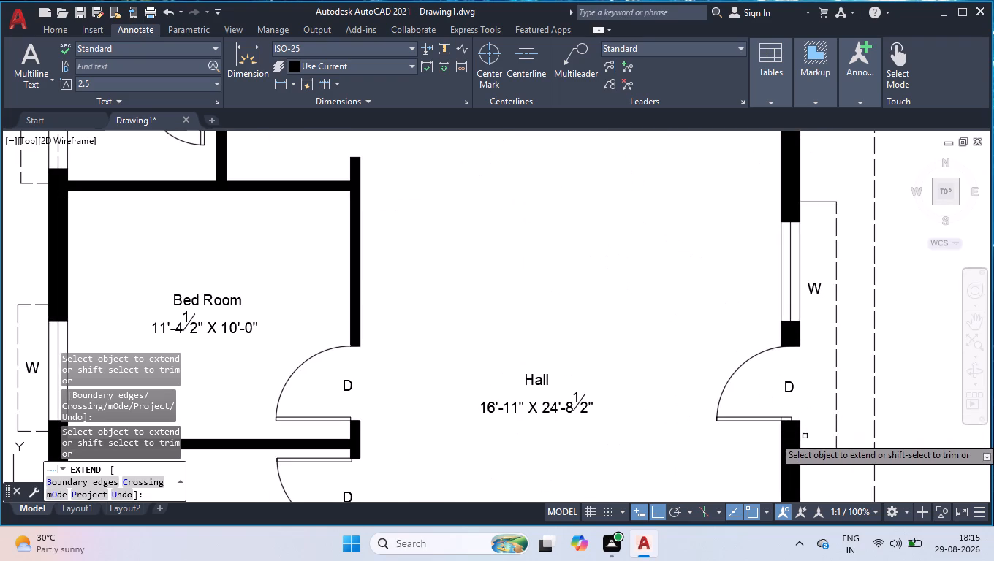
click(800, 439)
click(800, 411)
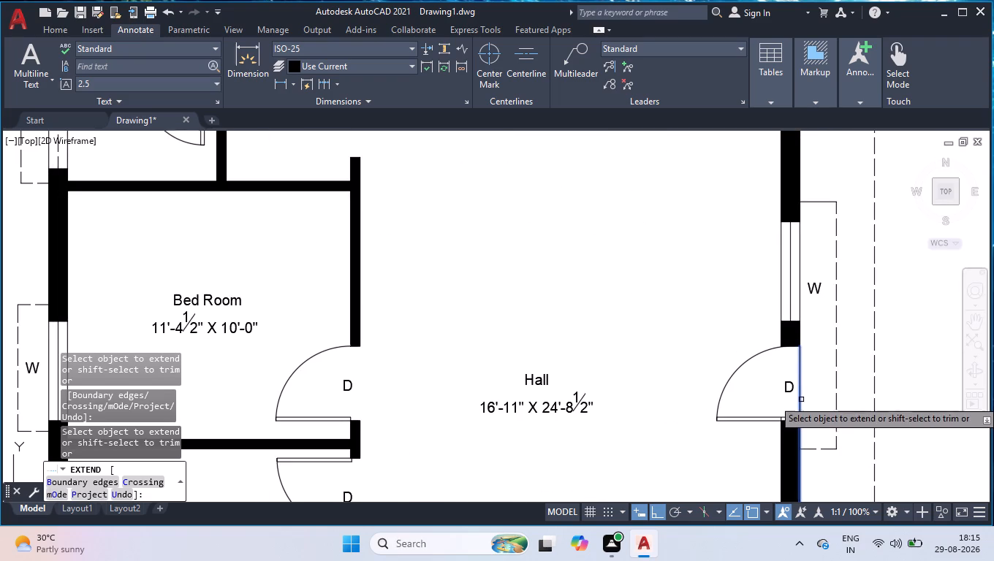
click(801, 399)
key(Return)
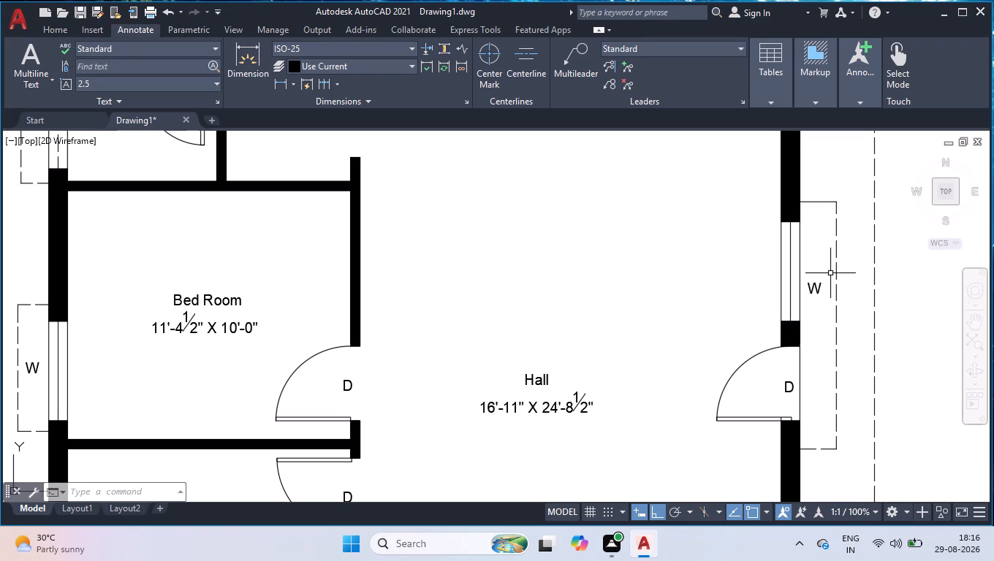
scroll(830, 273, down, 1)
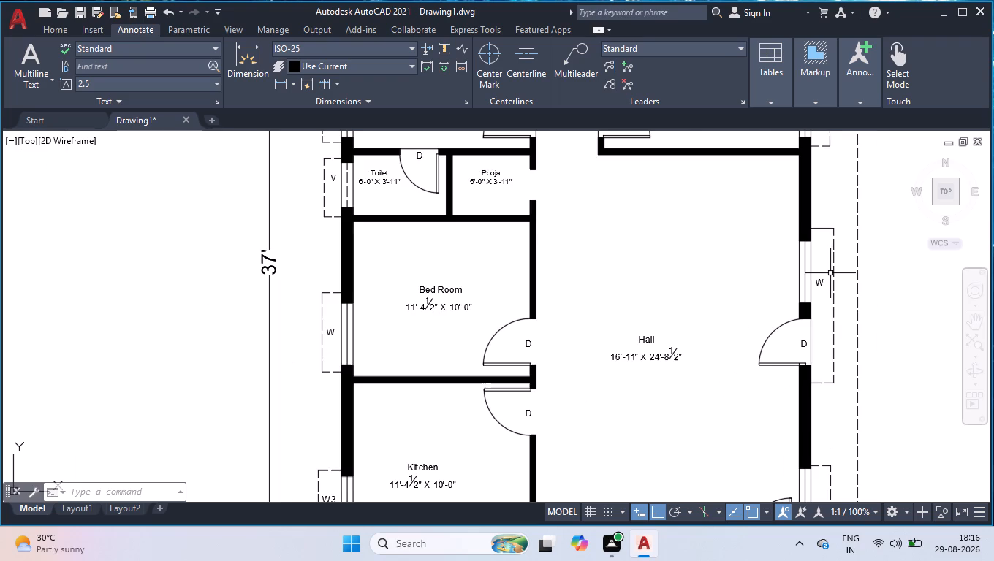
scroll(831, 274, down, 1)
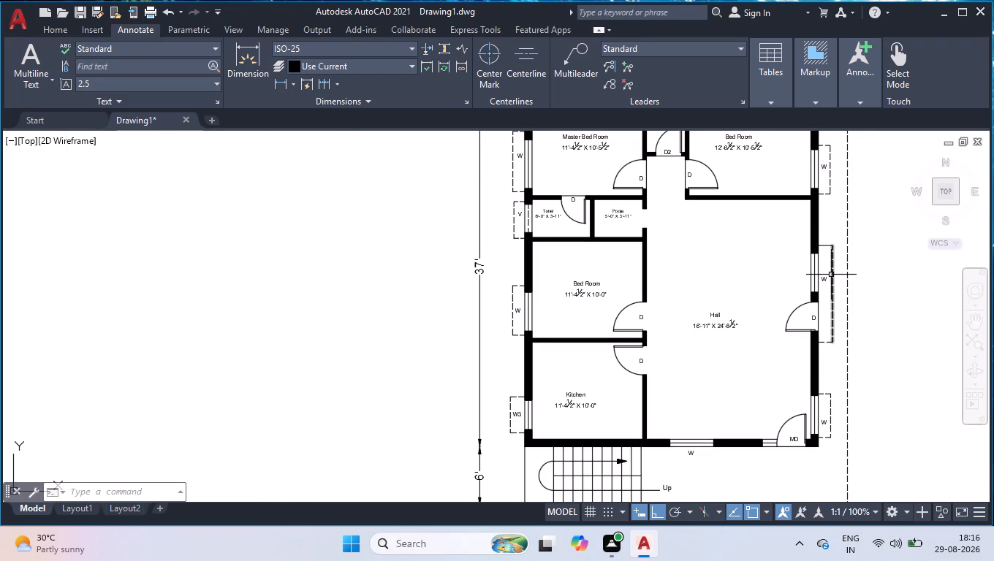
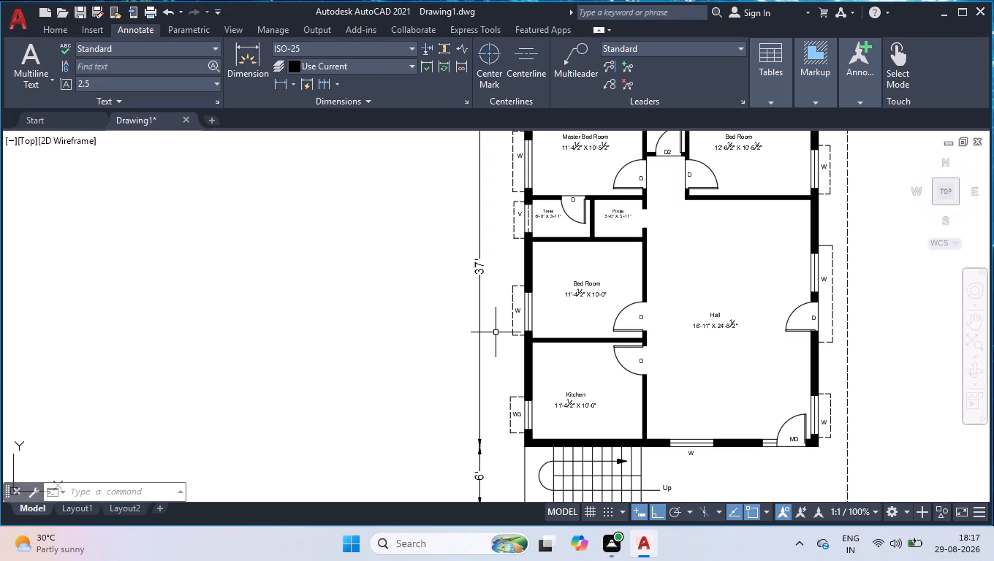
Move the W label of the east wall window near the main door (MD) north, centring it along the window opening.
scroll(526, 340, down, 1)
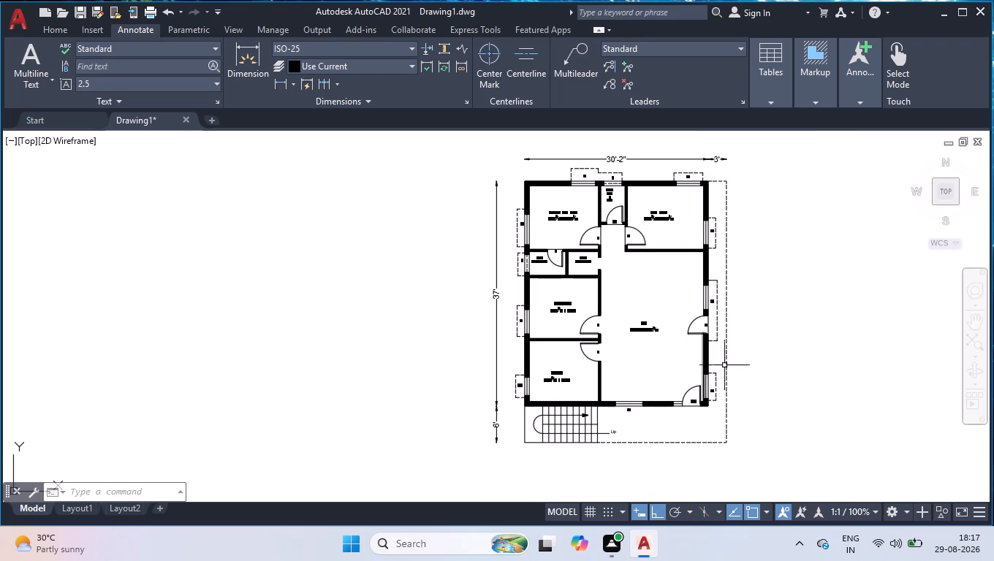
scroll(748, 352, up, 1)
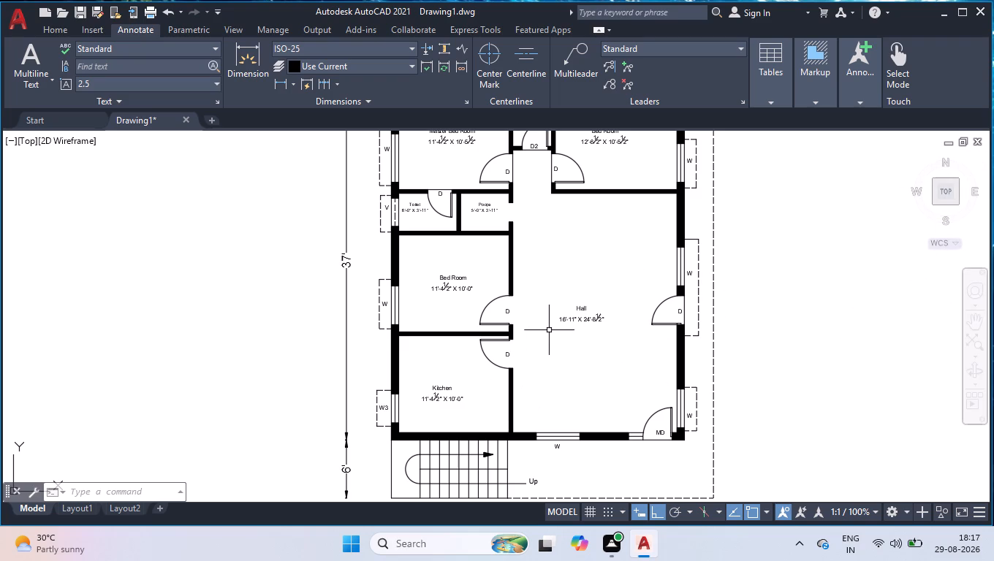
scroll(549, 330, down, 1)
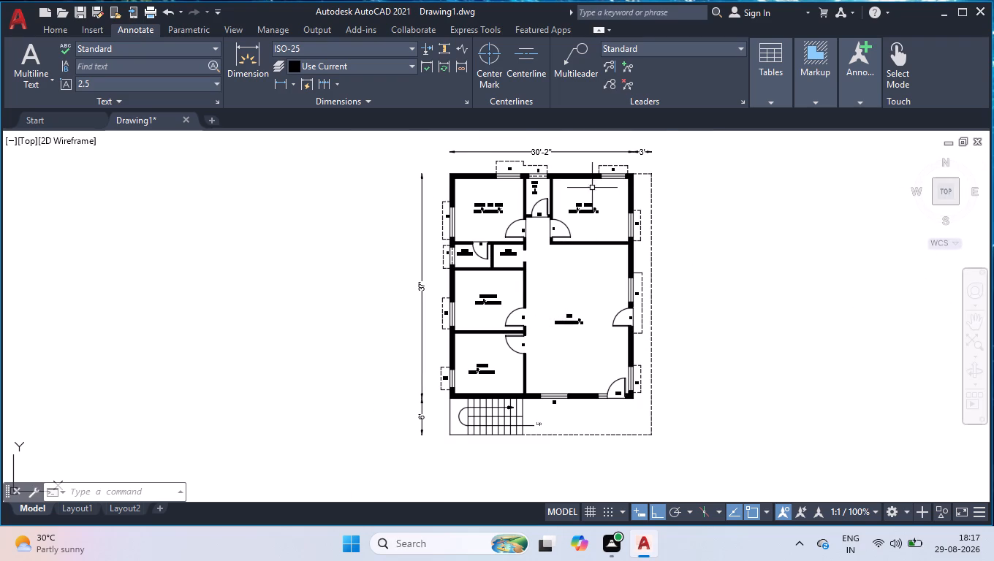
scroll(593, 176, up, 1)
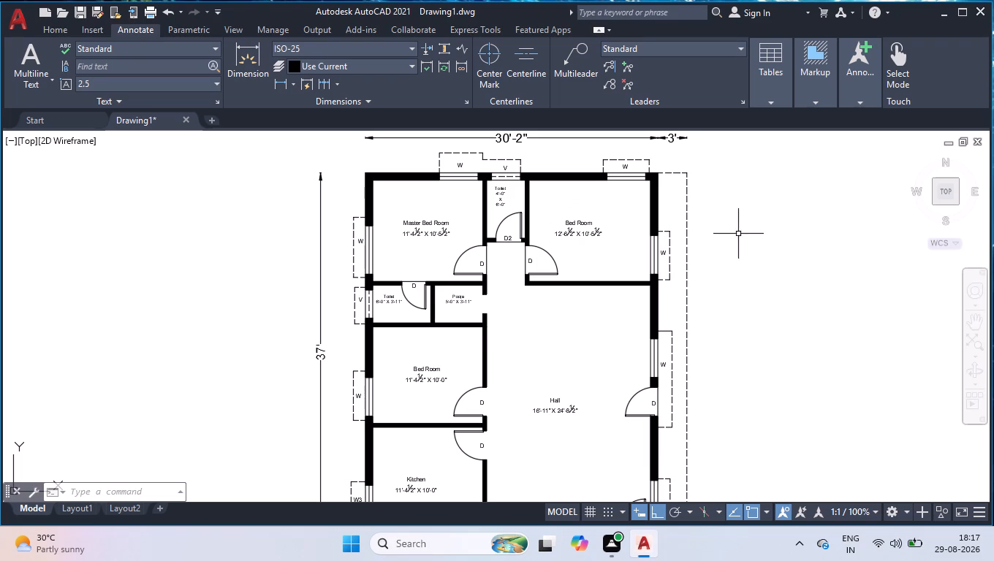
scroll(708, 283, down, 1)
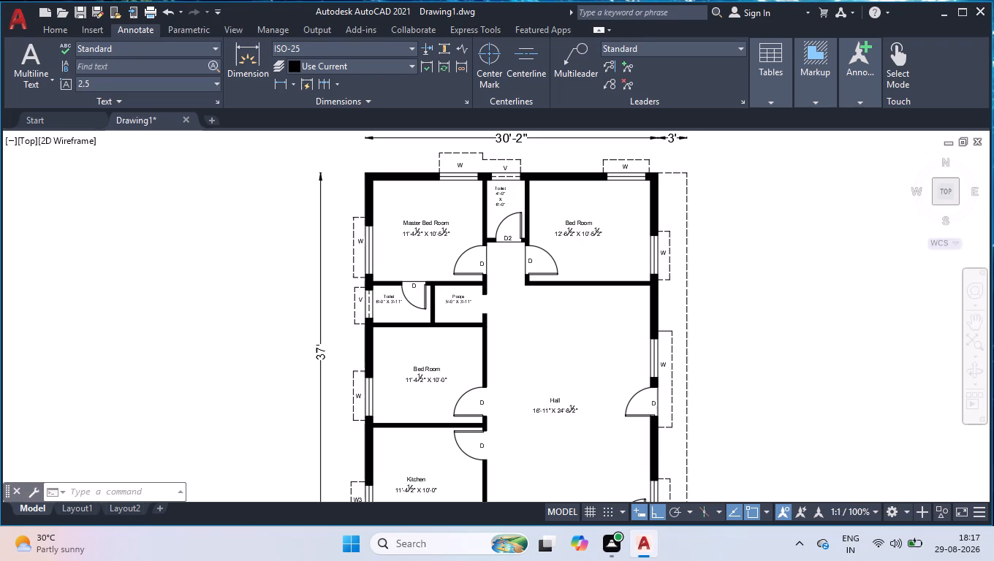
scroll(707, 350, up, 1)
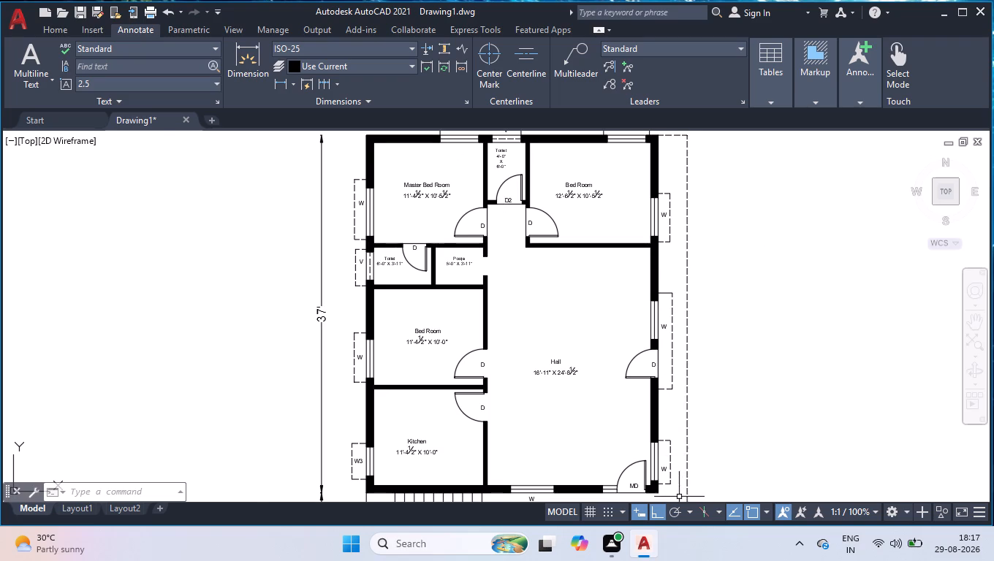
scroll(679, 497, up, 3)
click(623, 387)
scroll(618, 359, up, 2)
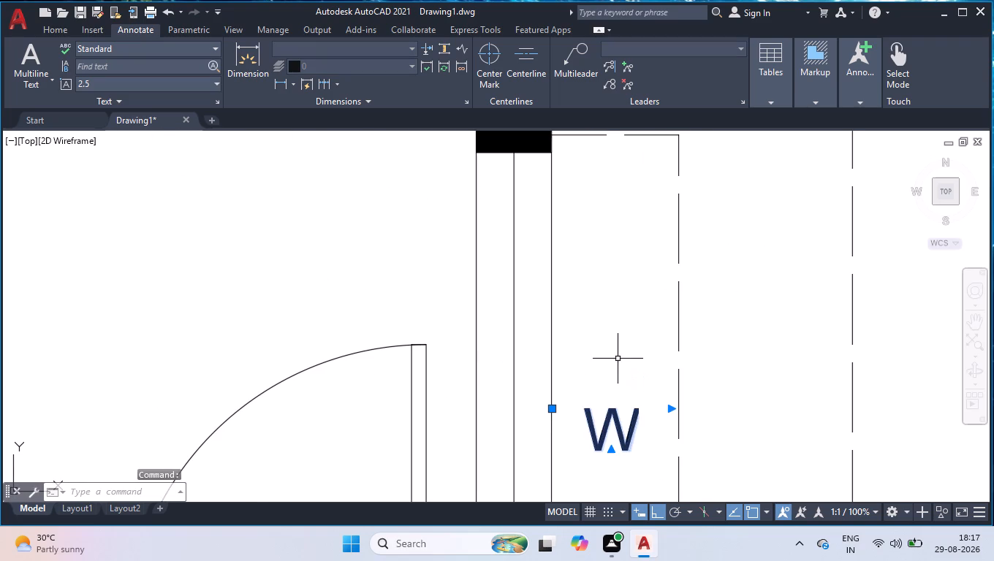
click(551, 408)
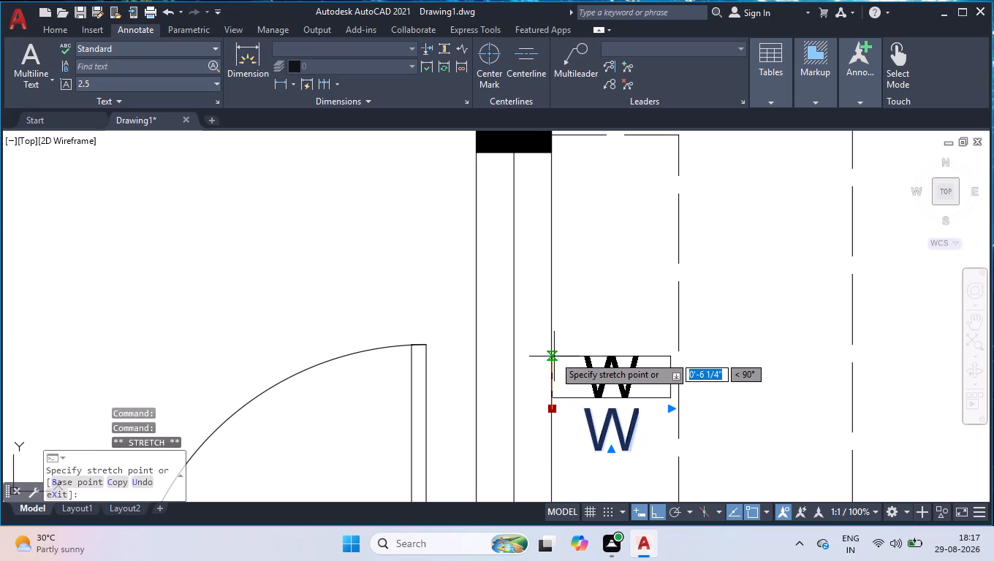
click(553, 340)
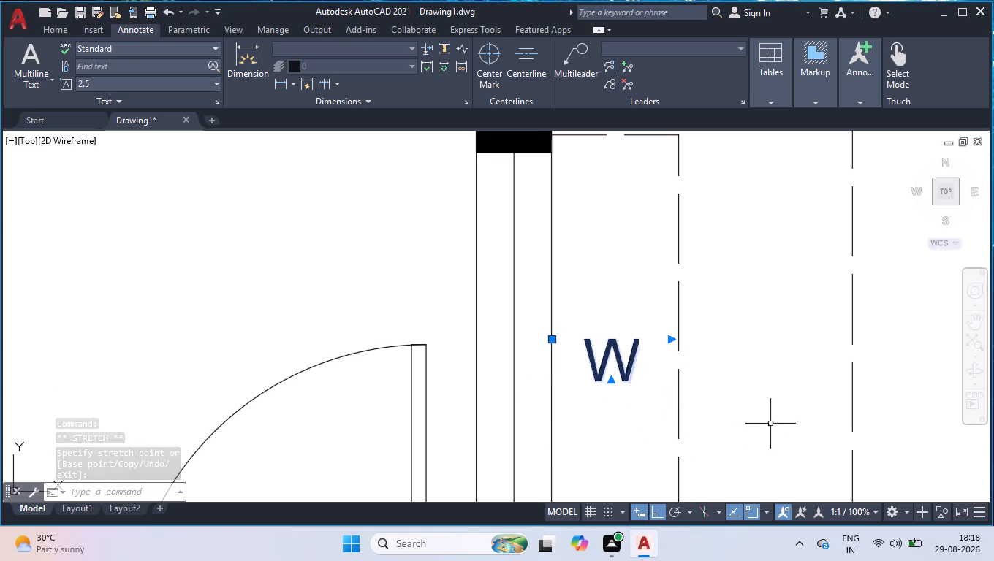
shift+click(739, 292)
shift+click(610, 398)
Erase the existing viewport from the Layout1 sheet.
scroll(612, 398, down, 1)
scroll(681, 383, down, 2)
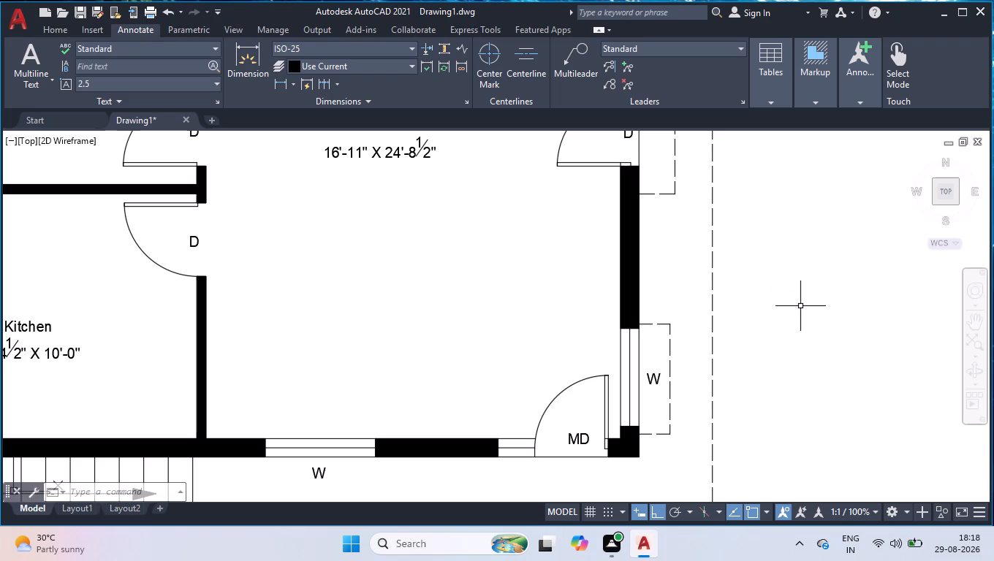
scroll(606, 232, down, 3)
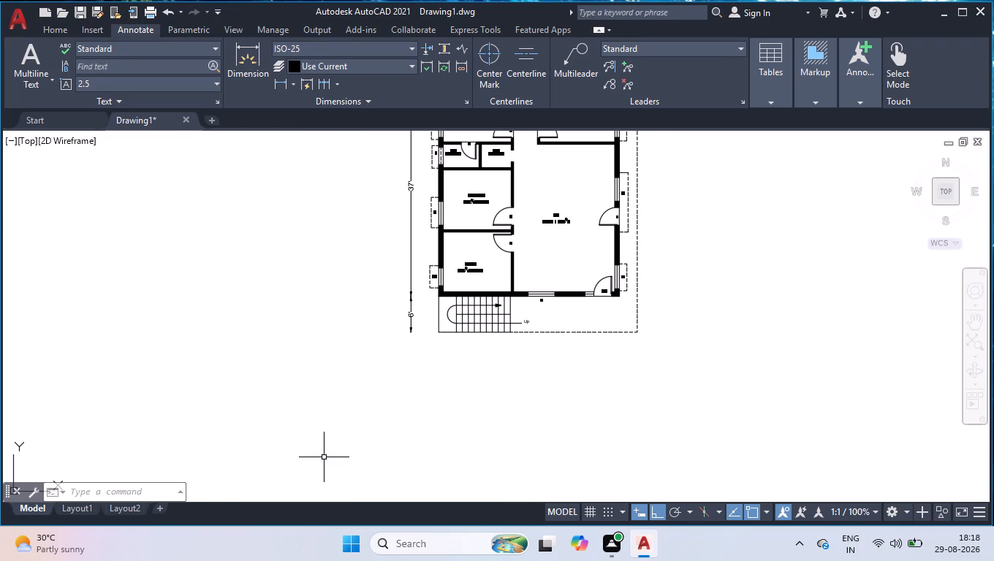
scroll(50, 478, down, 2)
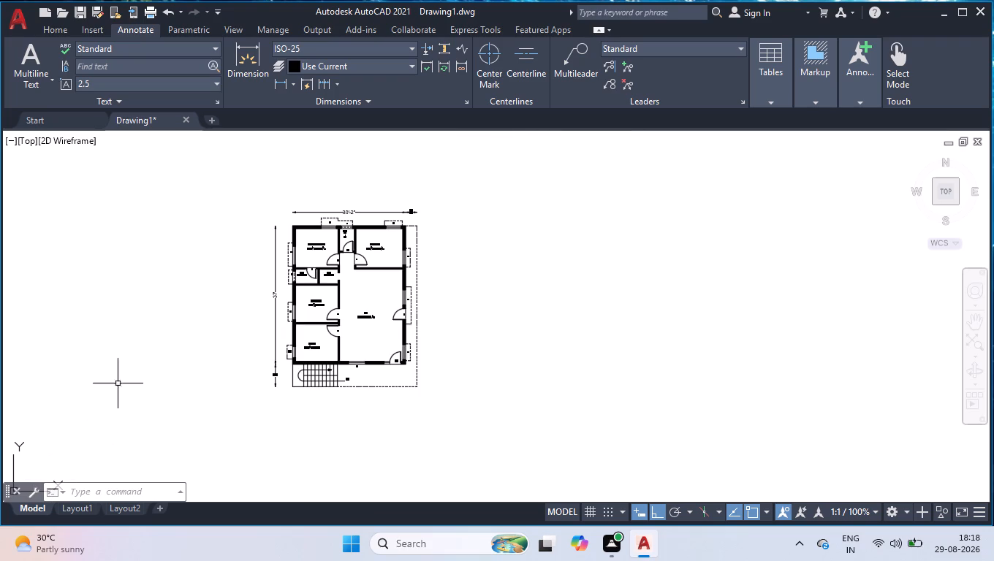
scroll(181, 339, up, 2)
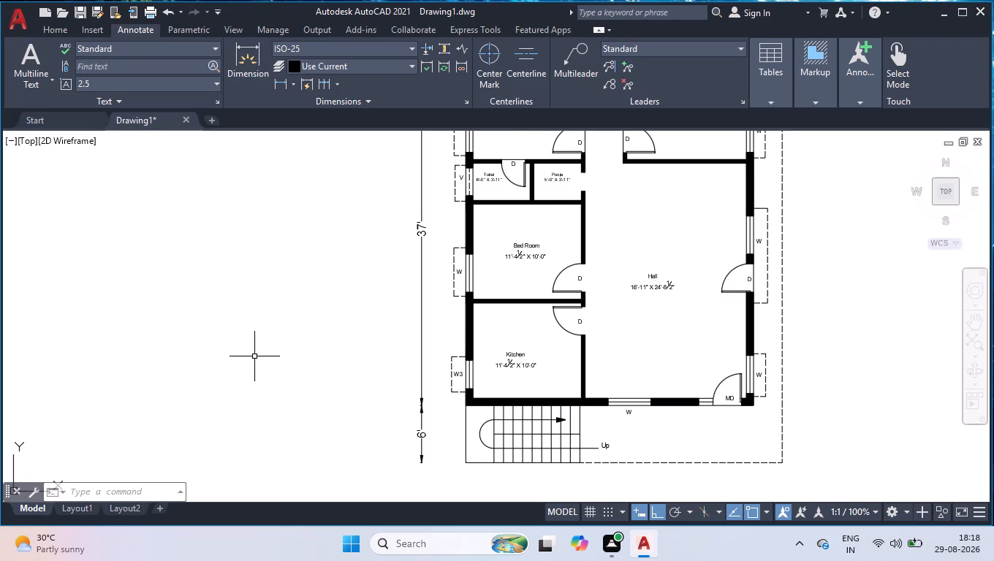
click(82, 510)
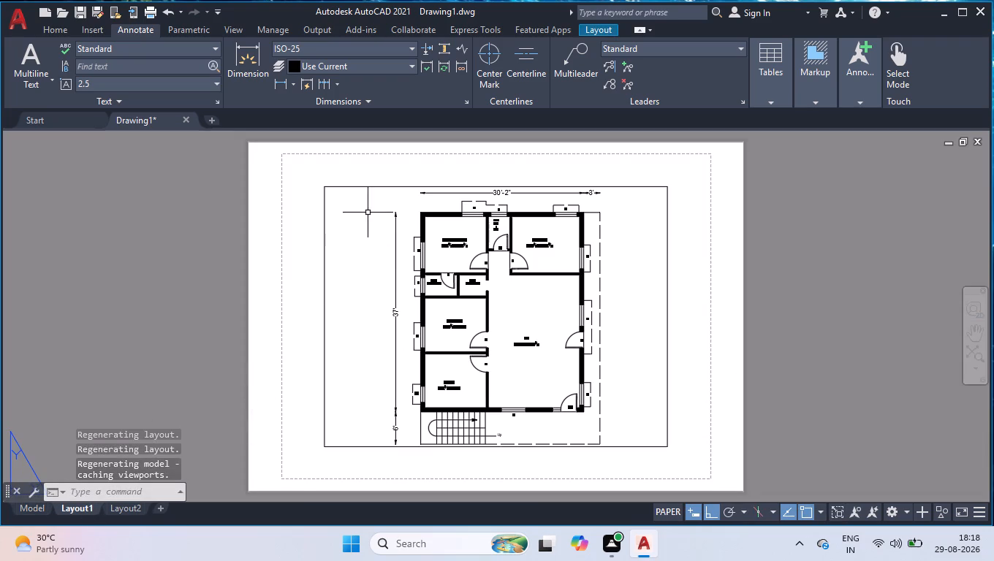
drag(371, 171, 360, 188)
click(319, 213)
key(Delete)
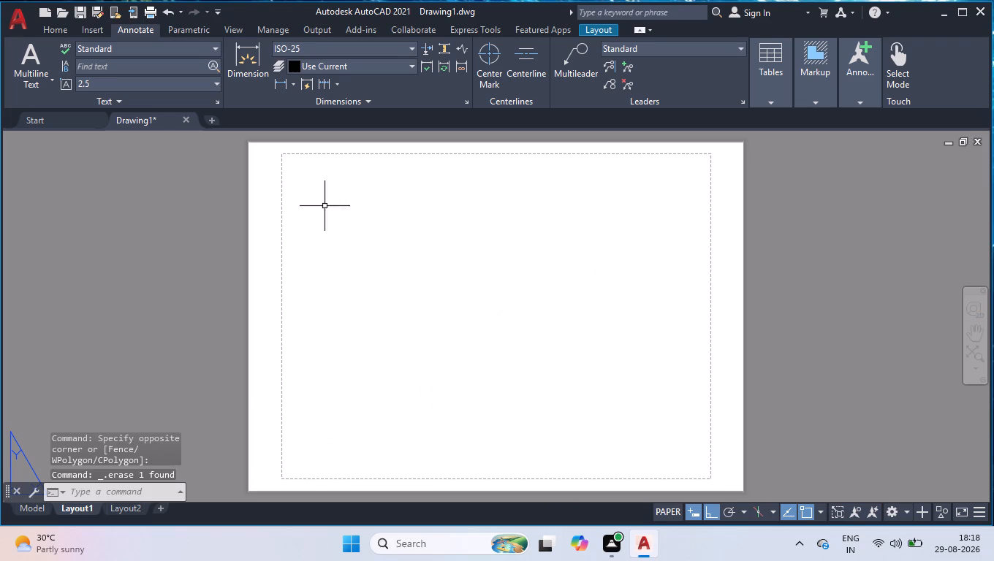
Modify Layout1's page setup to plotter DWG To PDF.pc3, paper ISO full bleed A3 (420.00 x 297.00 MM) and Maximum quality.
click(71, 507)
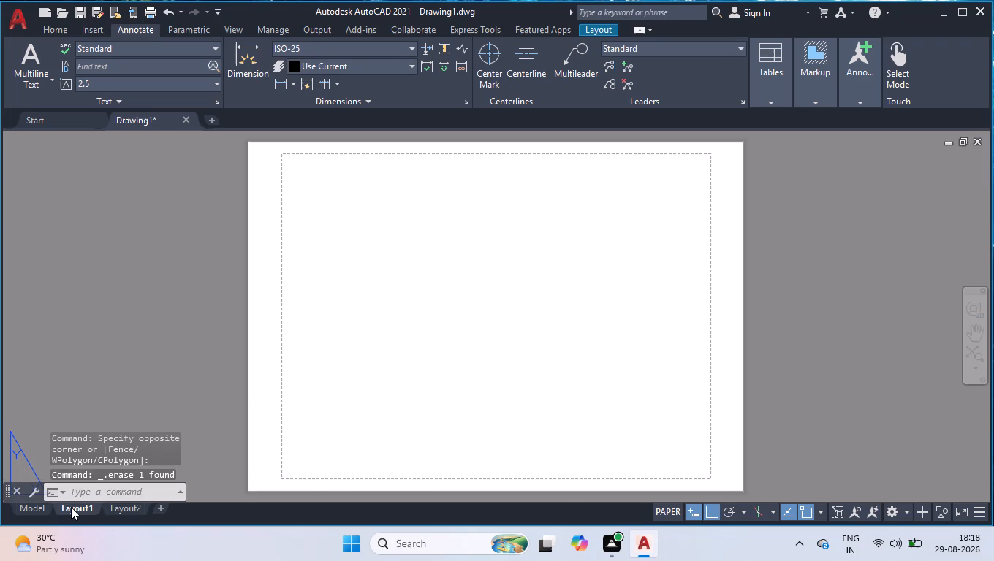
right_click(71, 507)
click(143, 390)
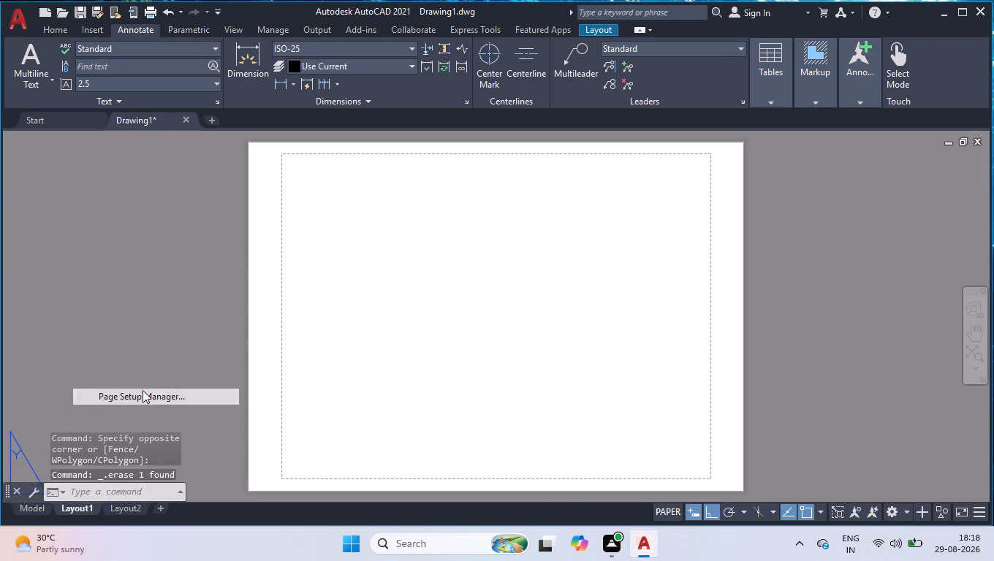
click(600, 242)
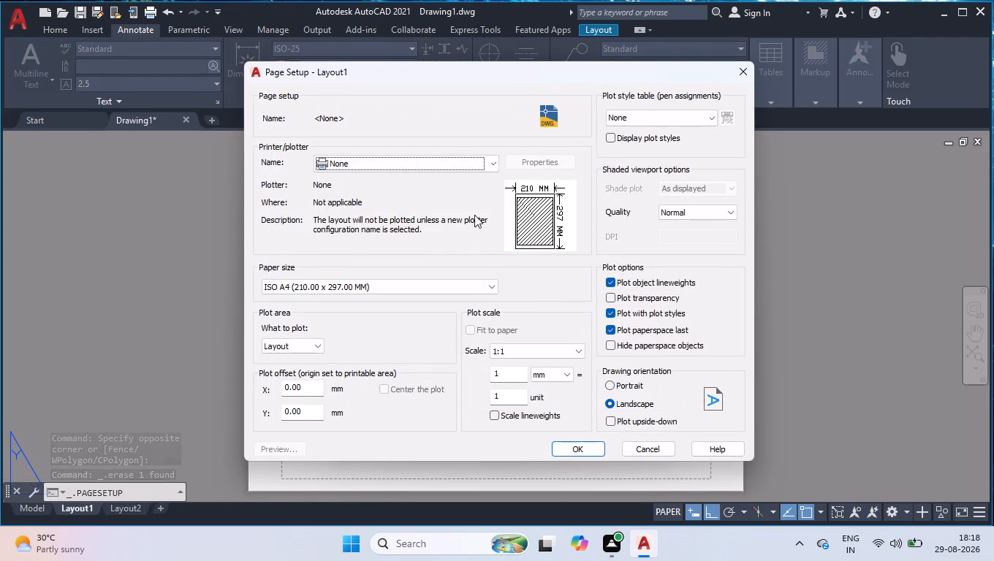
click(444, 165)
click(425, 348)
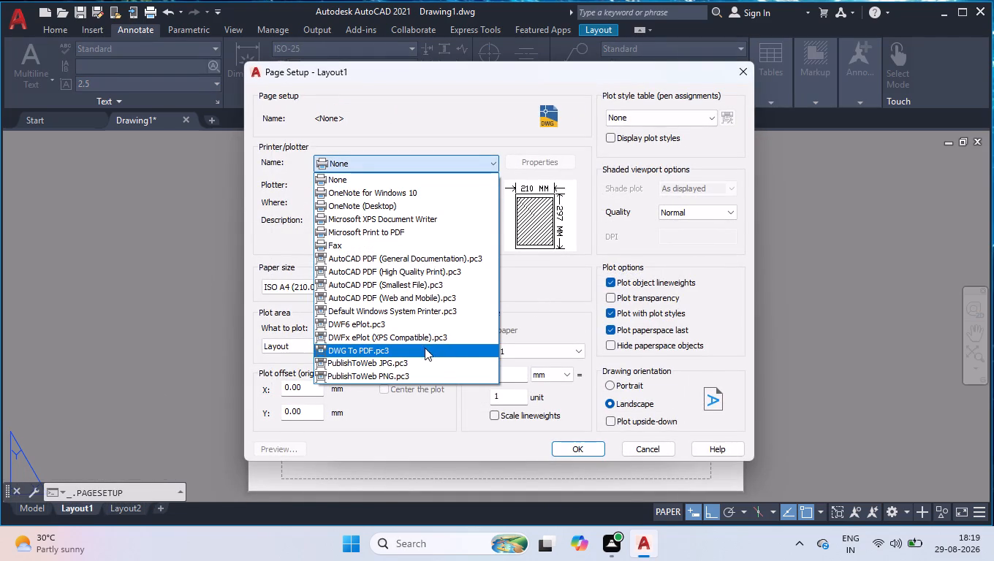
click(429, 292)
scroll(430, 280, up, 9)
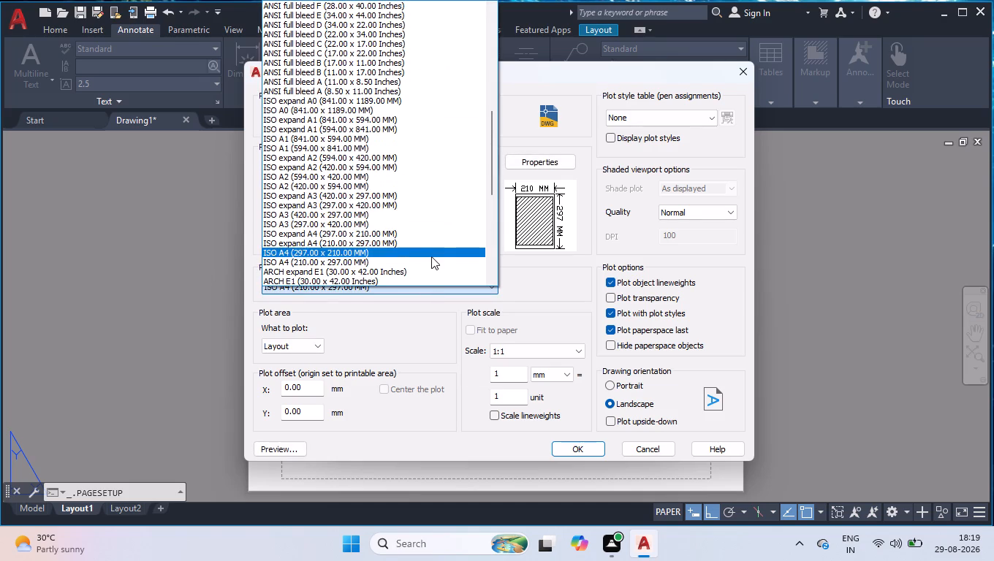
scroll(327, 159, up, 1)
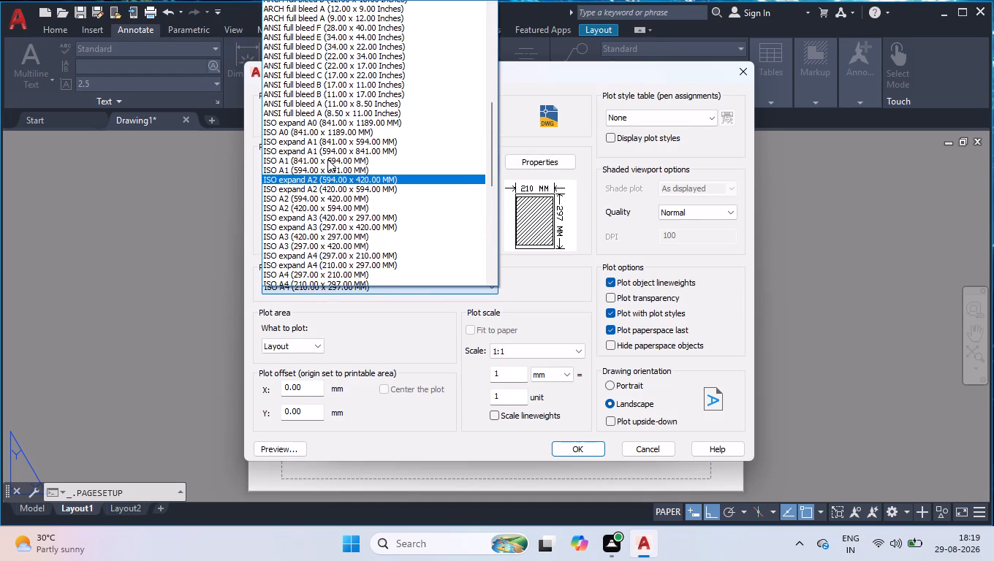
scroll(327, 159, up, 8)
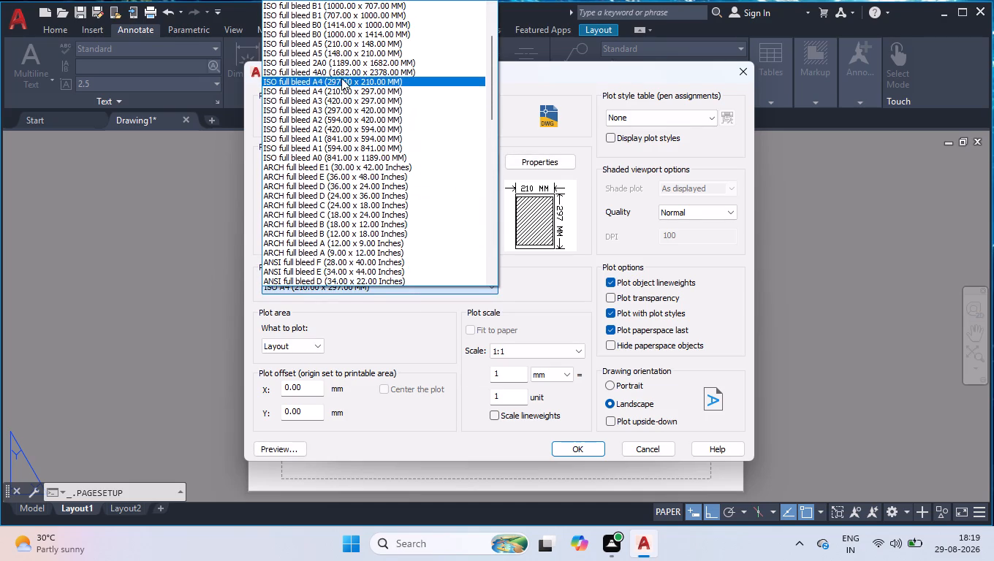
click(372, 102)
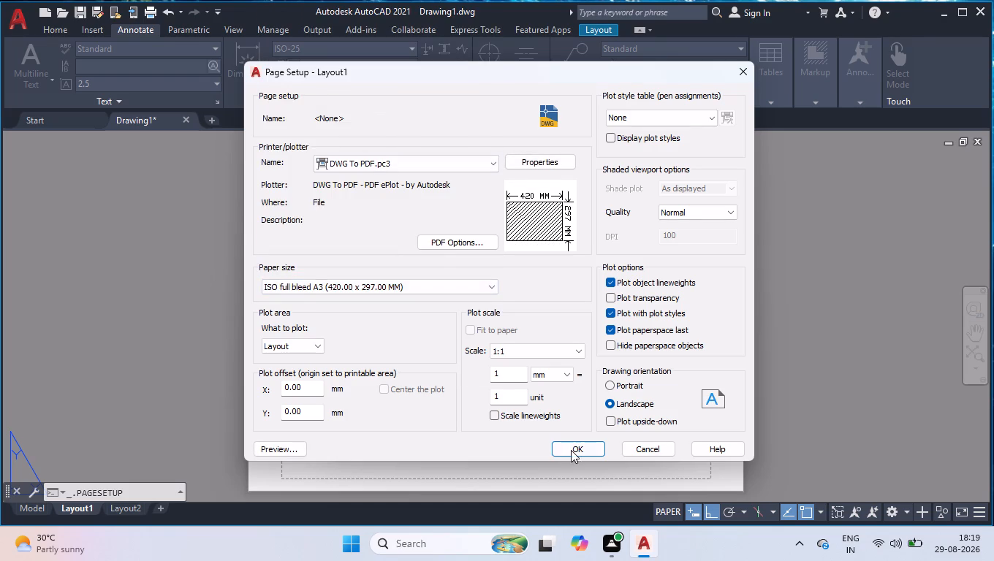
click(690, 211)
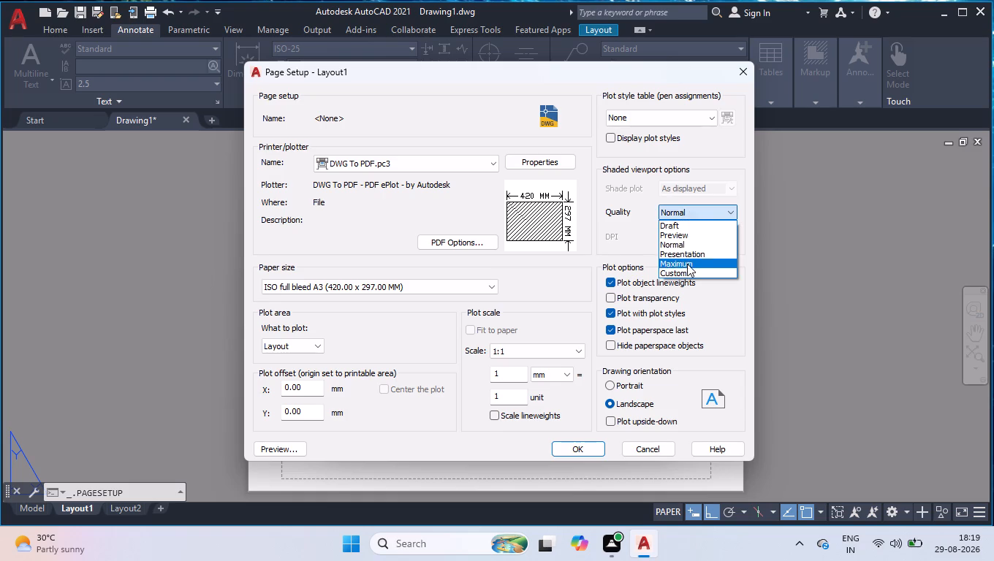
click(687, 264)
click(574, 448)
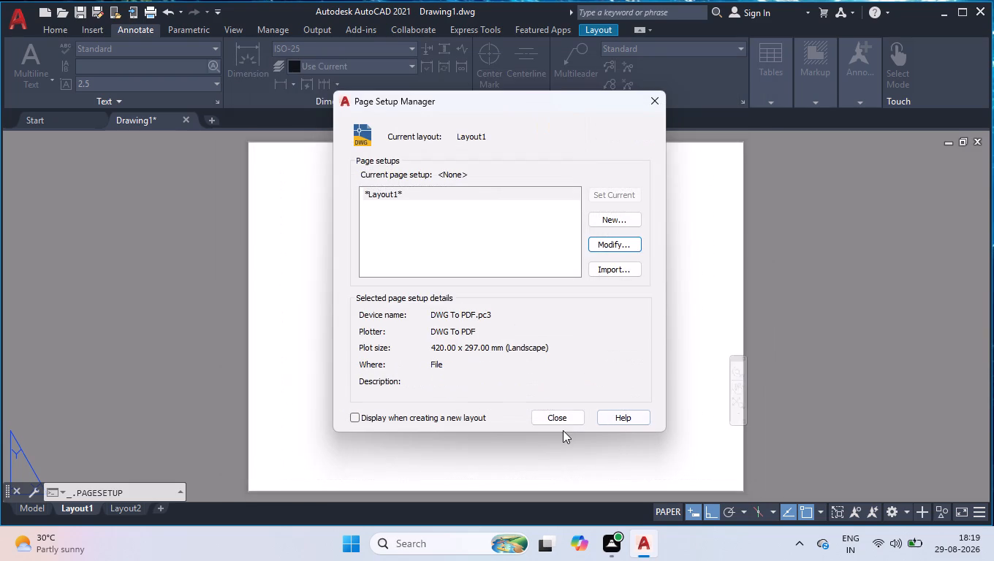
click(565, 416)
Create a viewport covering the whole A3 sheet, from corner 0,0 to corner 420,297.
text(MV)
key(Return)
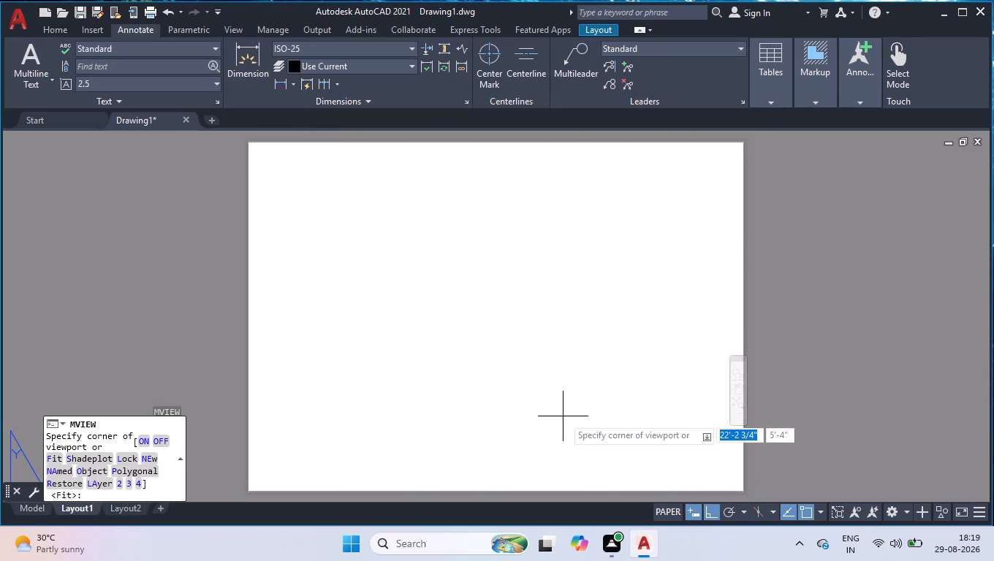
text(0,O0)
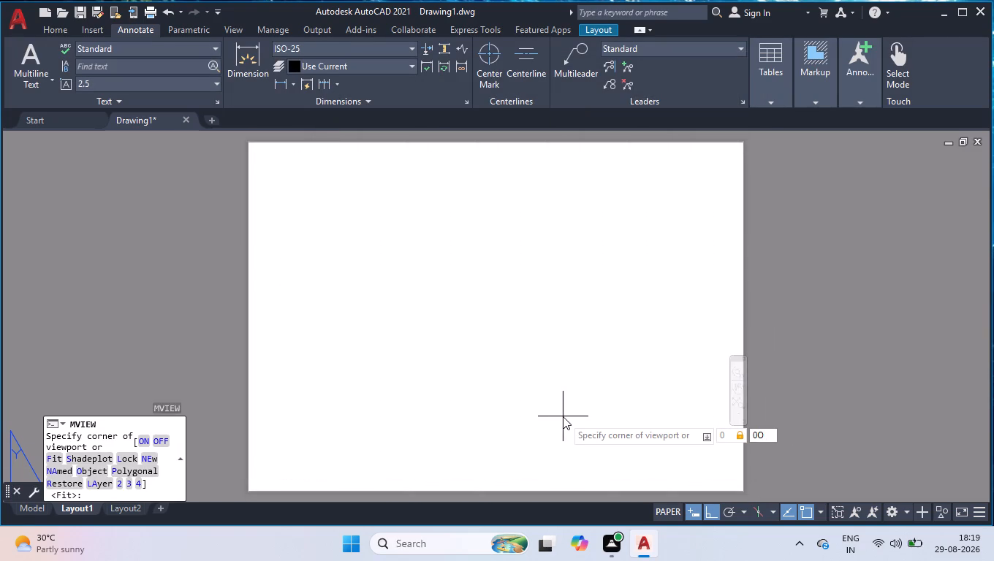
key(BackSpace)
key(BackSpace)
key(0)
key(Return)
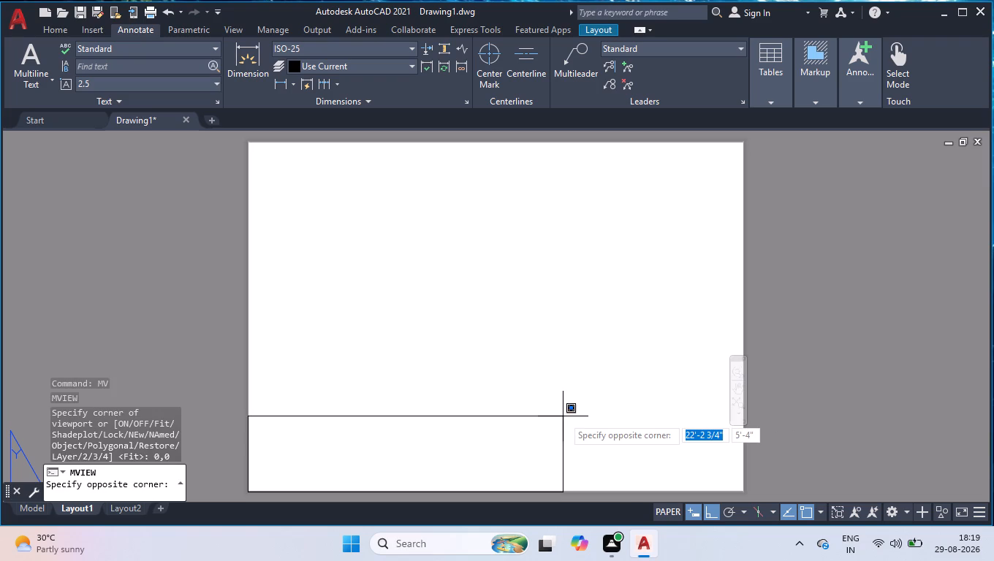
text(420,297)
key(Return)
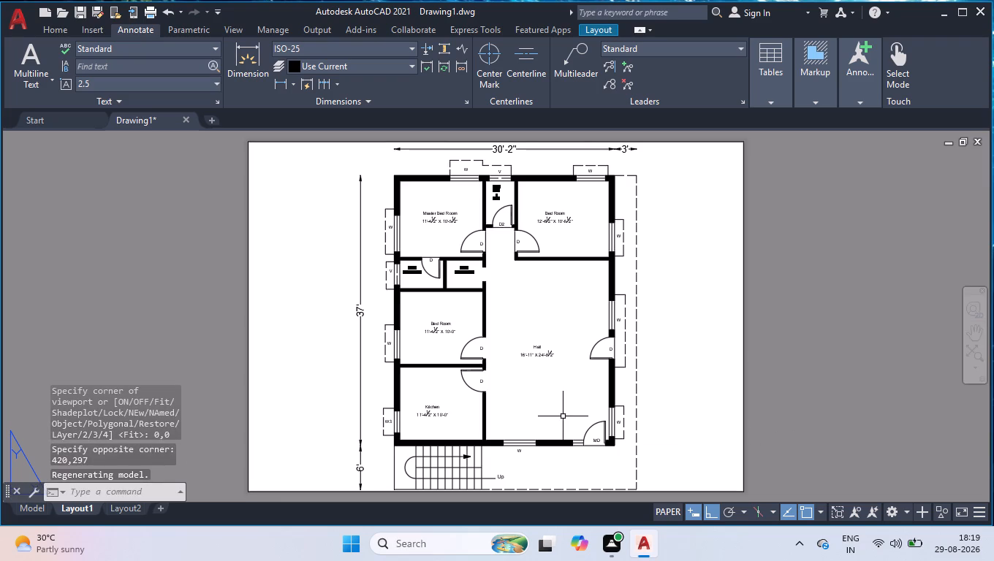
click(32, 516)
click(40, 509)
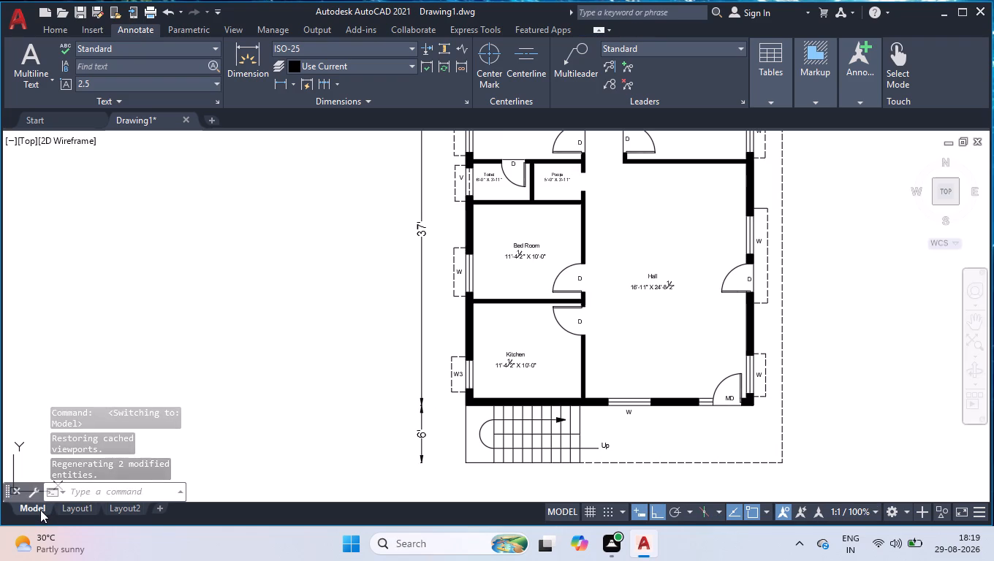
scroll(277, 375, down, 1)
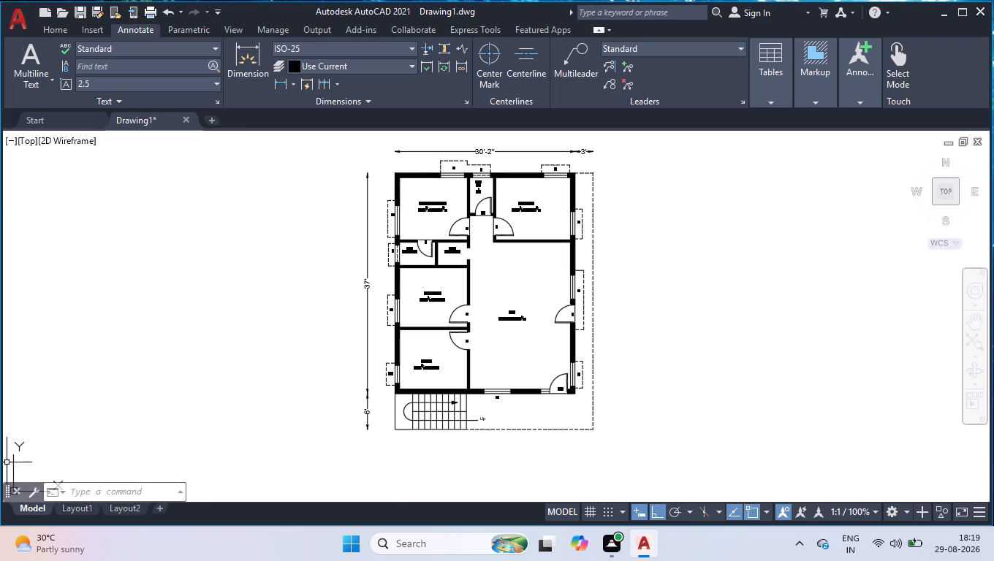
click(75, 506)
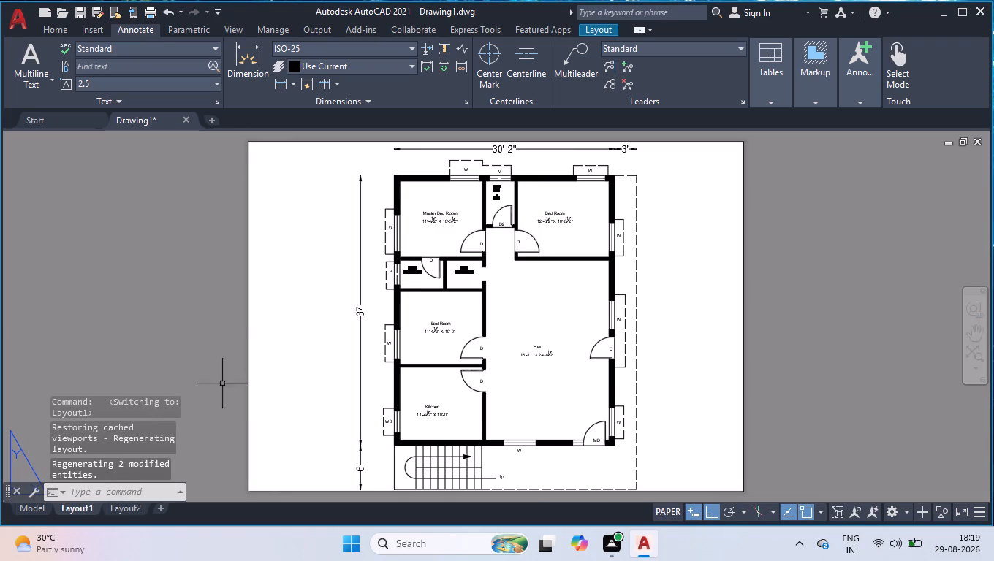
In model space, add bold, underlined 9" multiline text "PROPOSED GROUND FLOOR PLAN" below the staircase and floor plan.
click(27, 510)
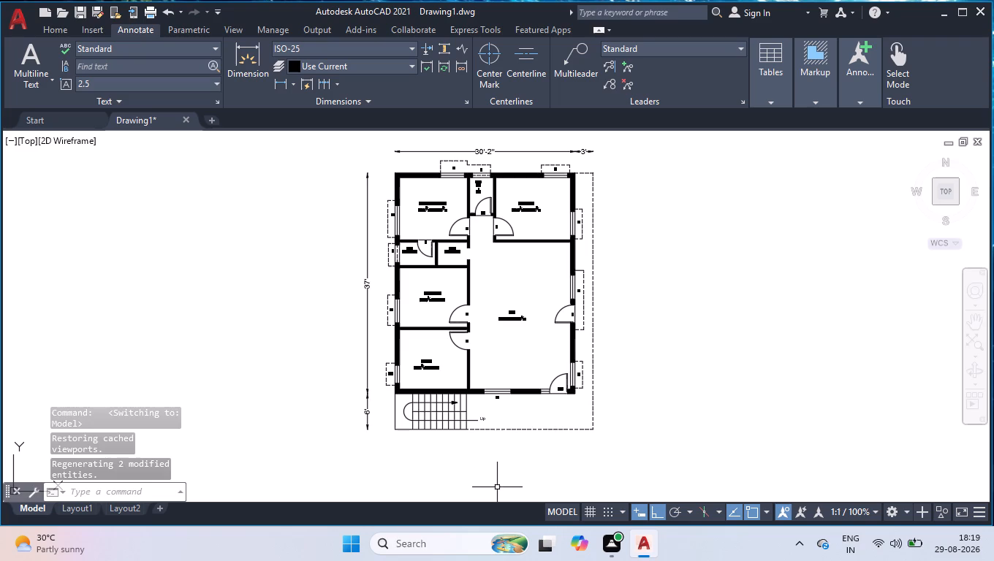
scroll(544, 371, down, 1)
scroll(543, 465, up, 3)
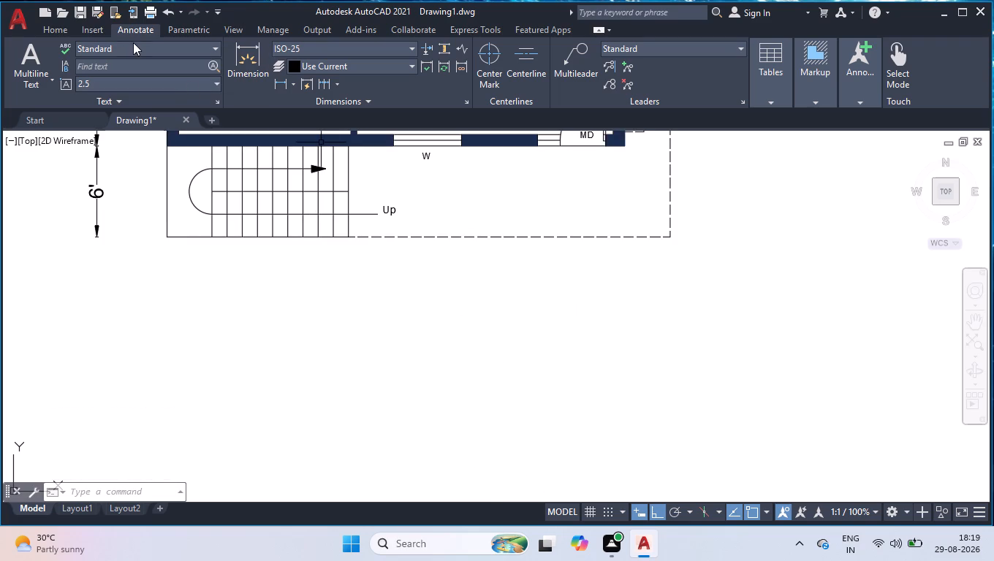
click(62, 33)
click(286, 56)
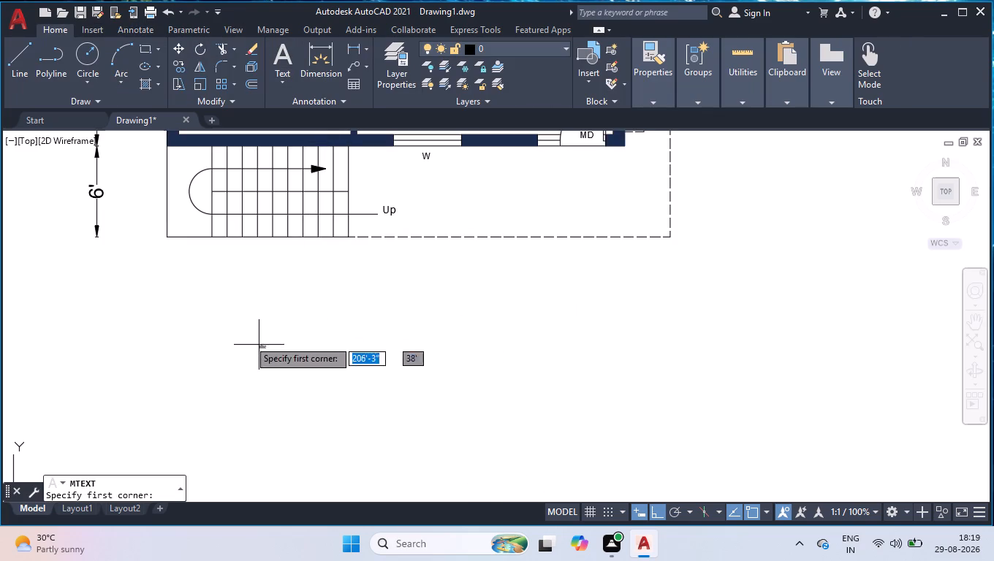
click(206, 285)
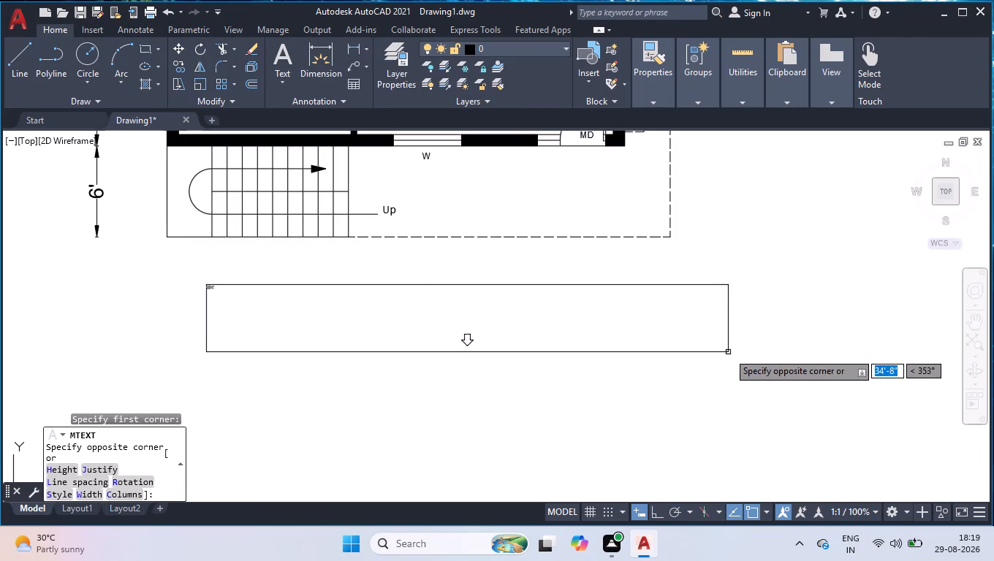
click(642, 345)
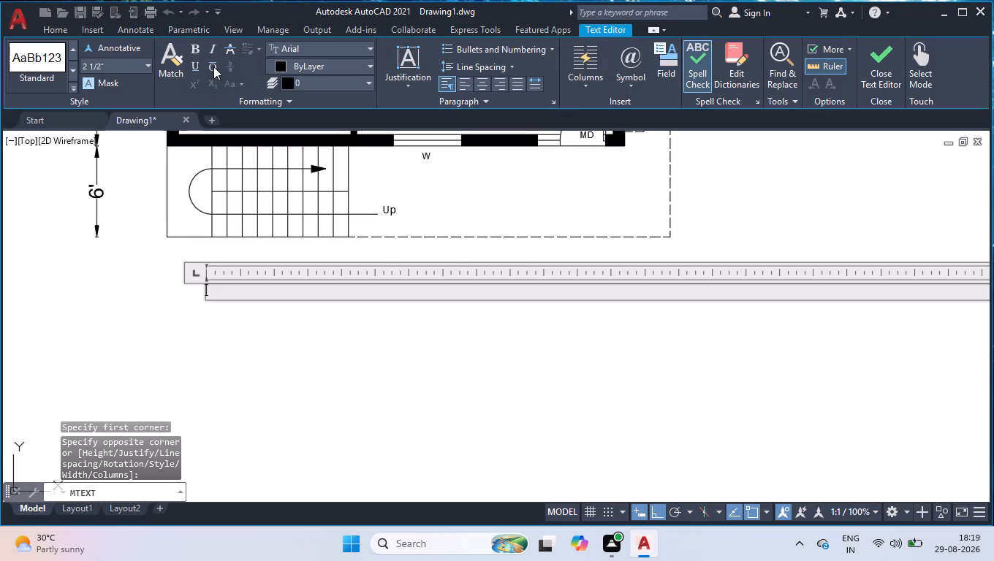
click(119, 69)
key(9)
key(Return)
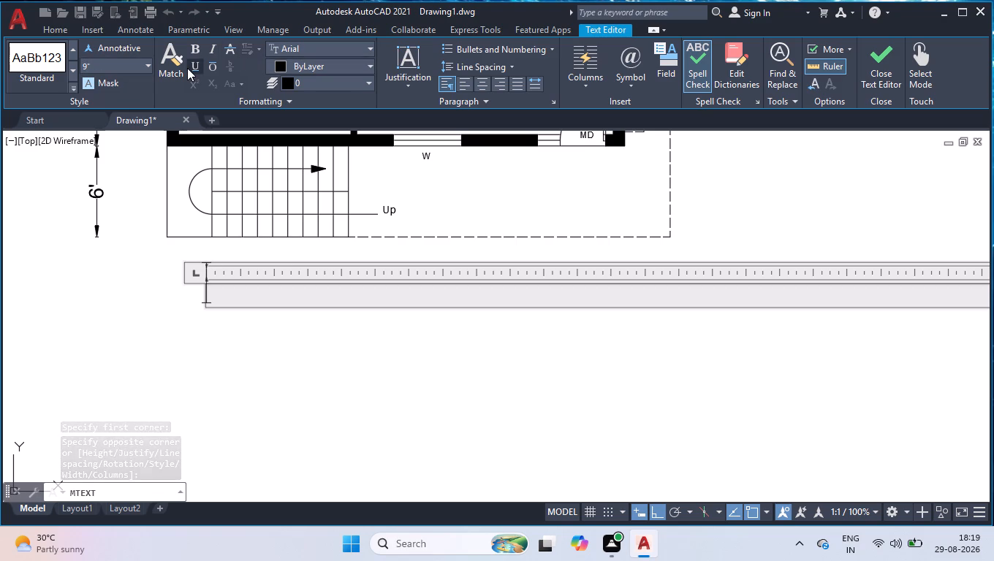
click(194, 68)
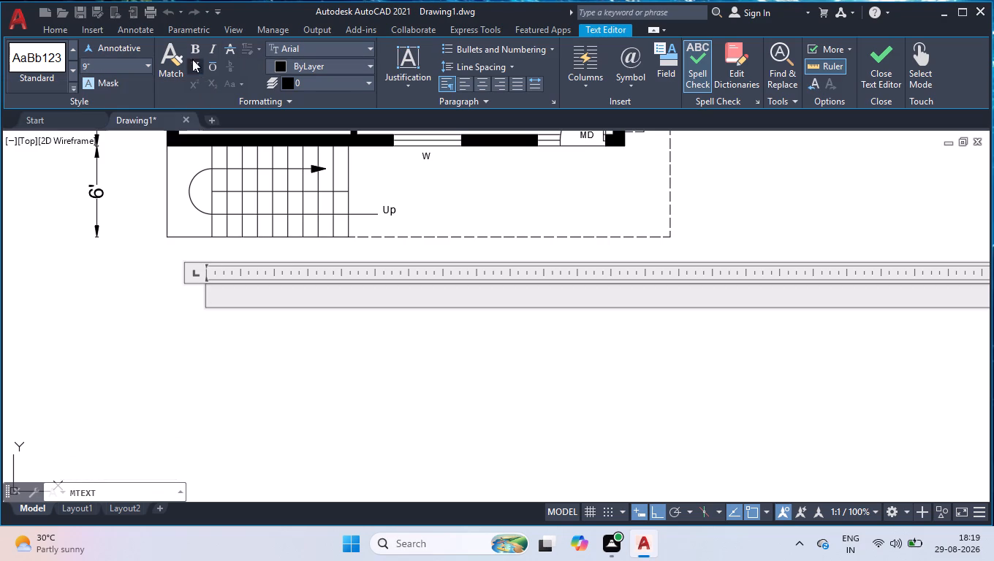
click(193, 47)
text(PROPOSED GROUNF)
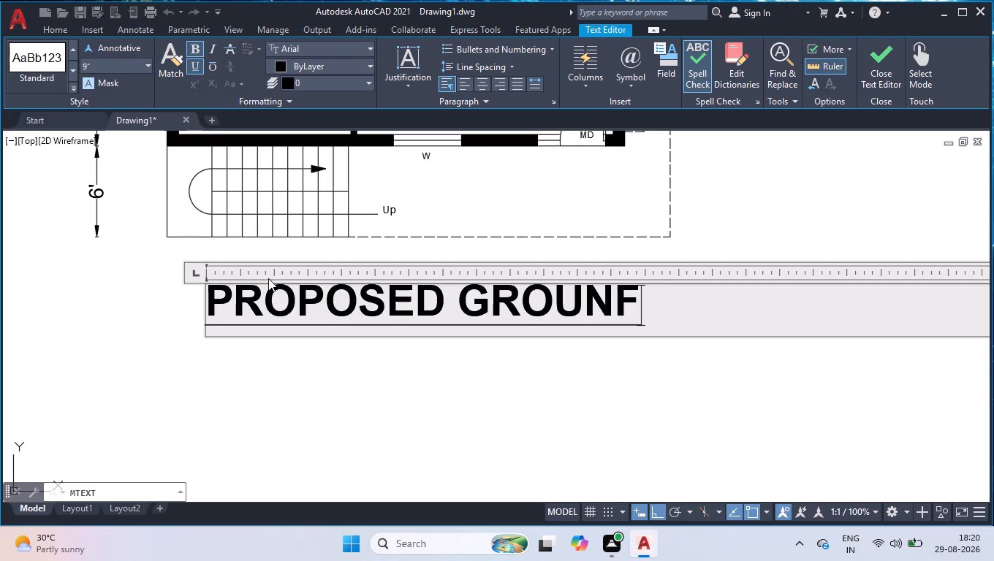
key(BackSpace)
text(D FLOOR PLAN)
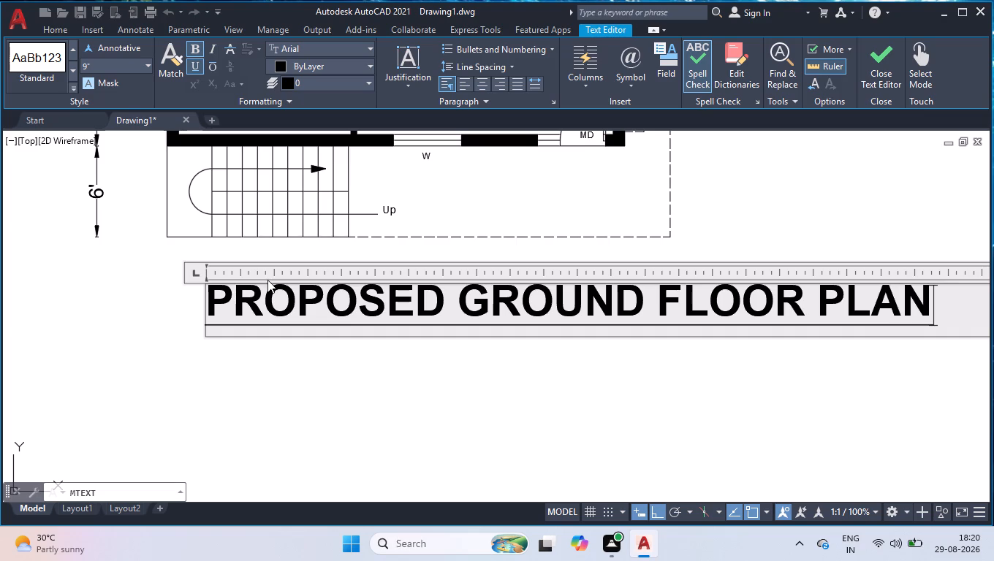
click(183, 406)
Set the text height of the PROPOSED GROUND FLOOR PLAN title to 1'.
scroll(428, 400, down, 1)
scroll(419, 279, up, 1)
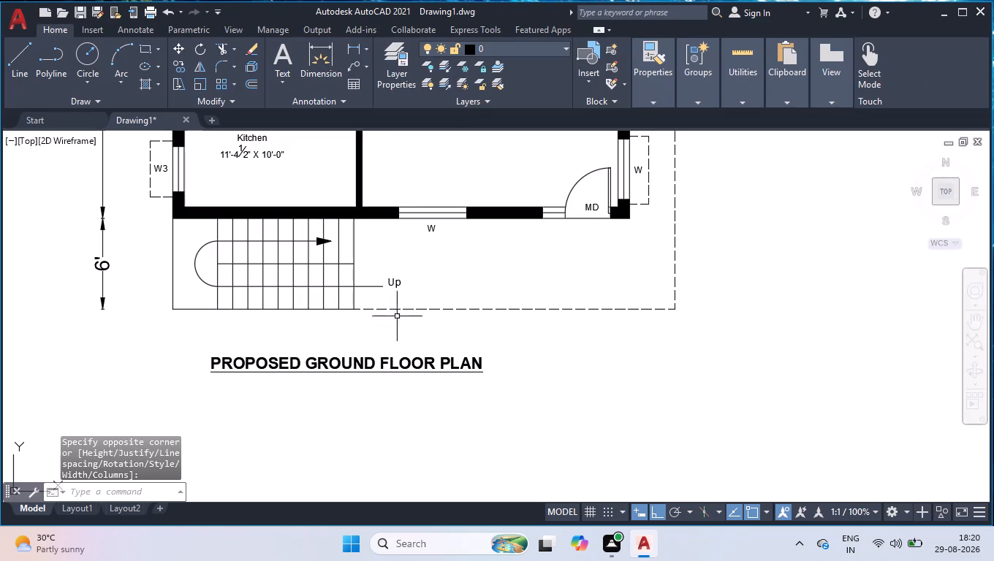
click(382, 370)
double_click(382, 363)
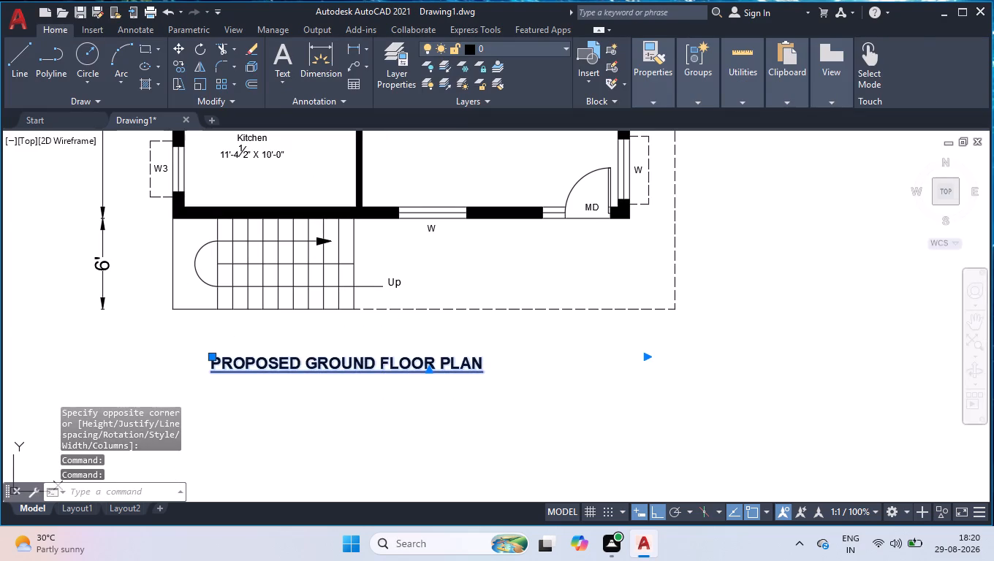
drag(512, 371, 202, 346)
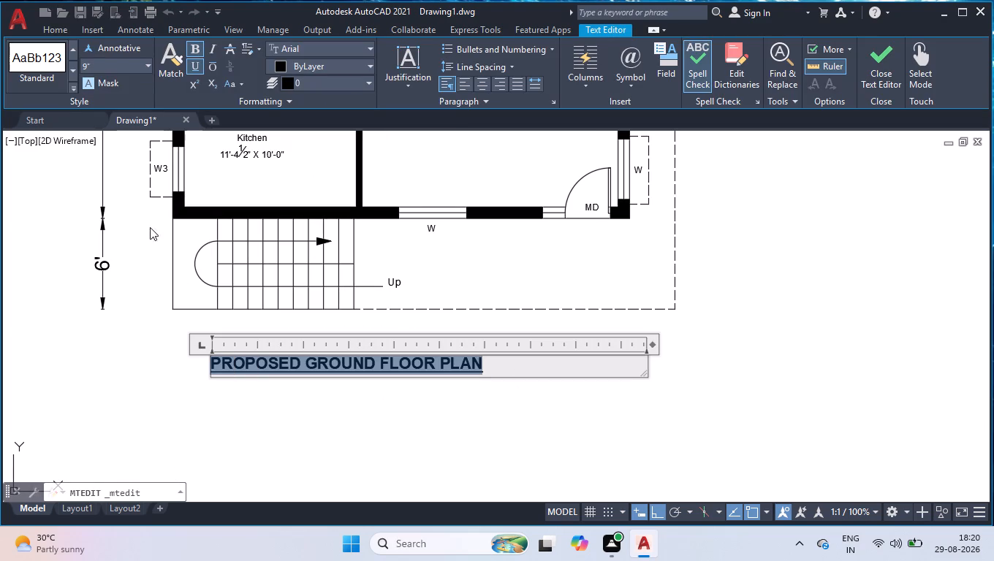
click(102, 71)
text(1')
key(Return)
click(278, 419)
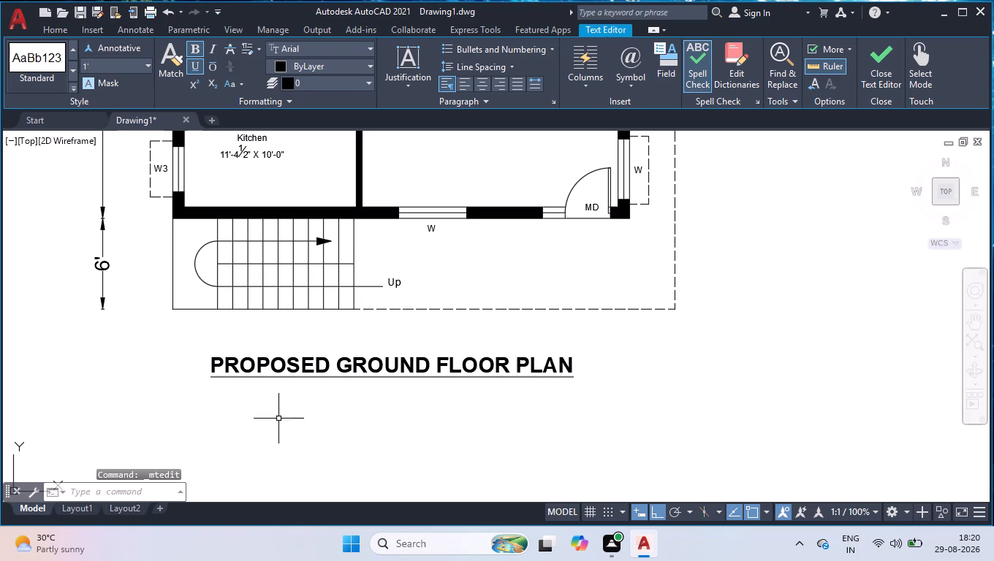
Delete the Layout1 sheet from the drawing.
click(79, 505)
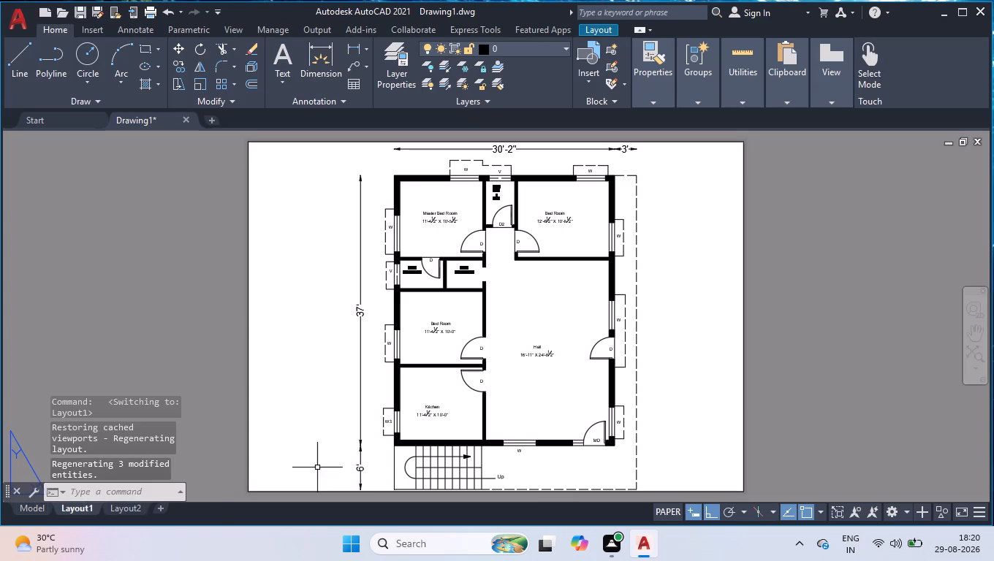
right_click(76, 511)
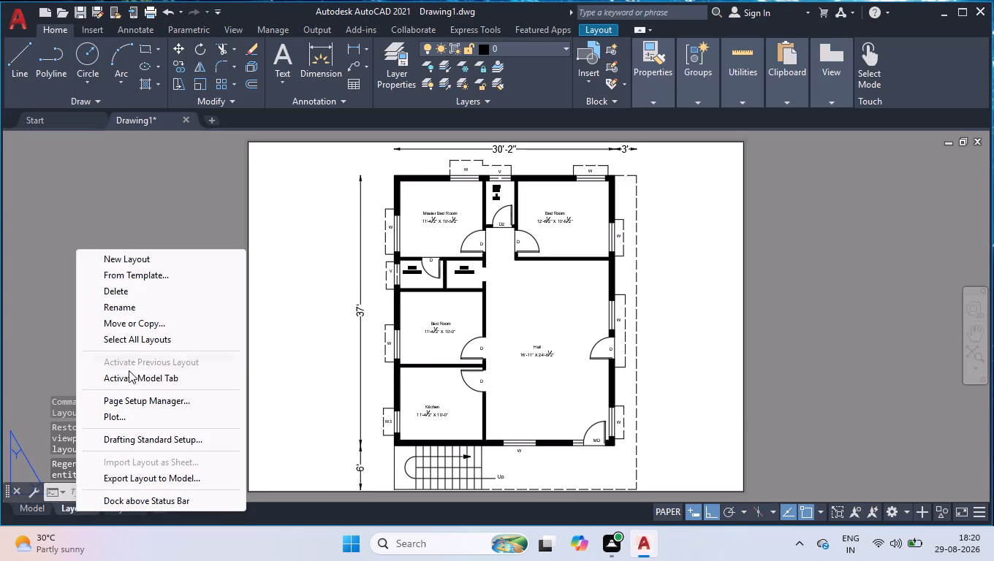
click(145, 296)
click(503, 316)
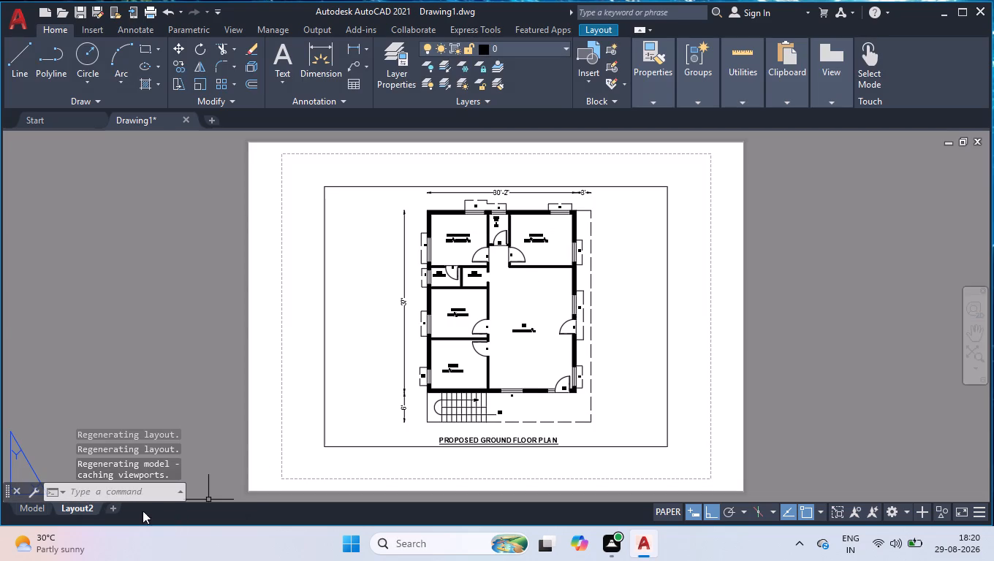
Erase the existing viewport from the Layout2 sheet.
click(386, 180)
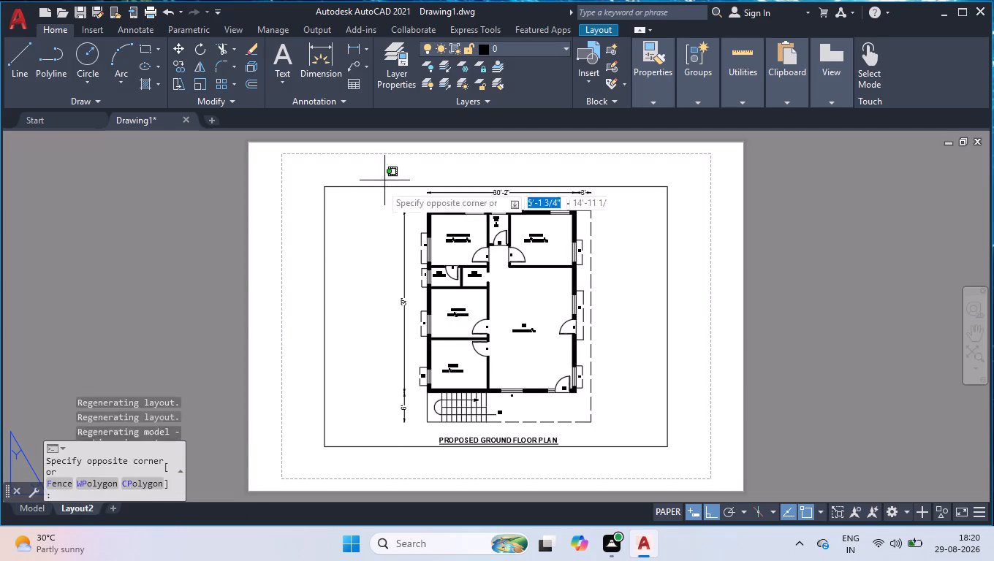
click(304, 222)
key(Delete)
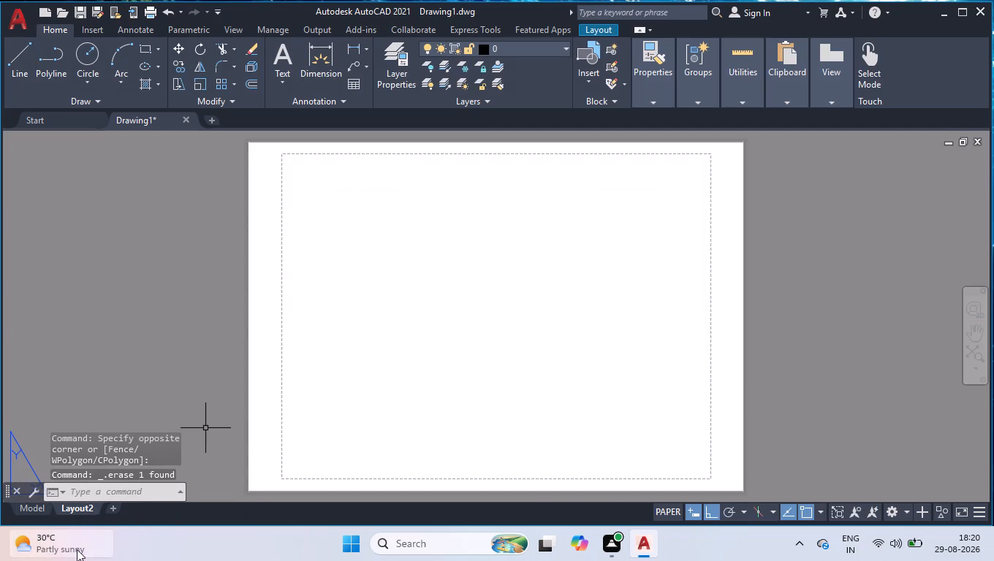
Modify Layout2's page setup so the plotter is DWG To PDF.pc3.
right_click(70, 507)
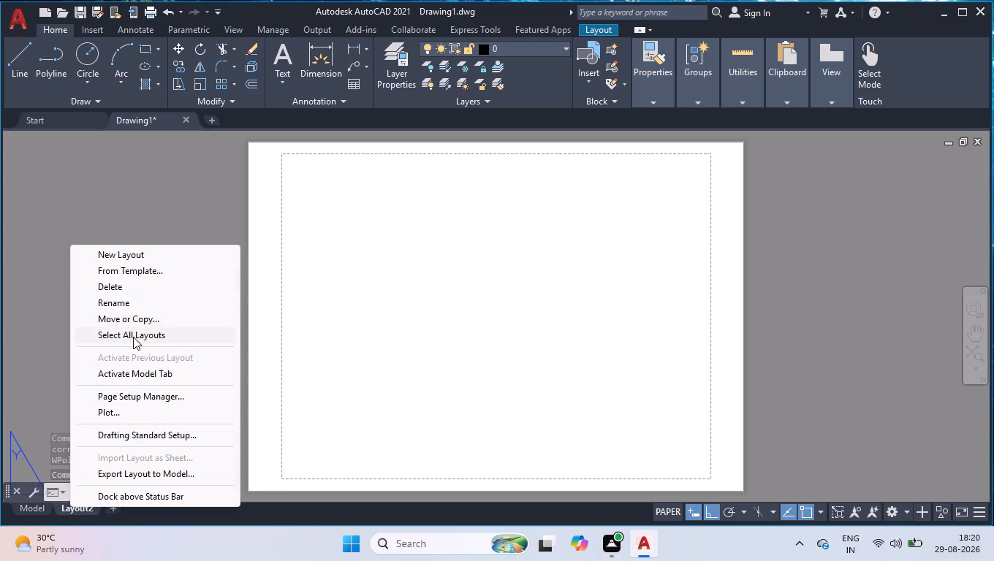
click(135, 397)
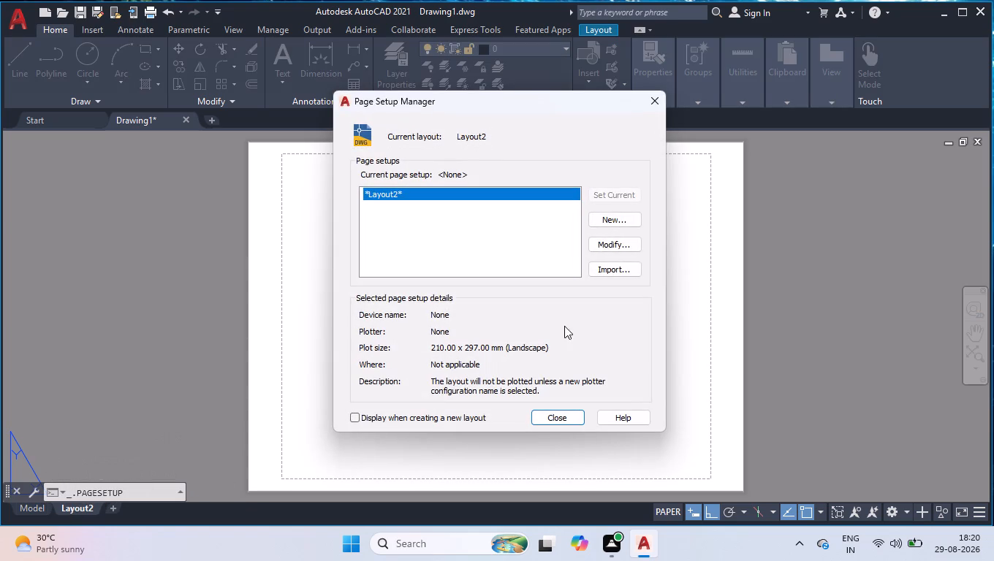
click(595, 242)
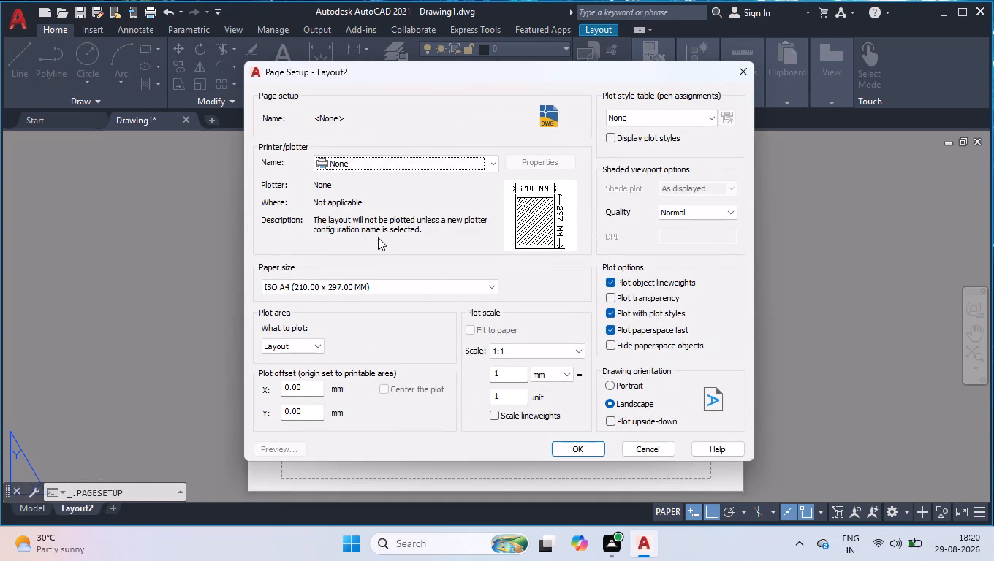
click(420, 289)
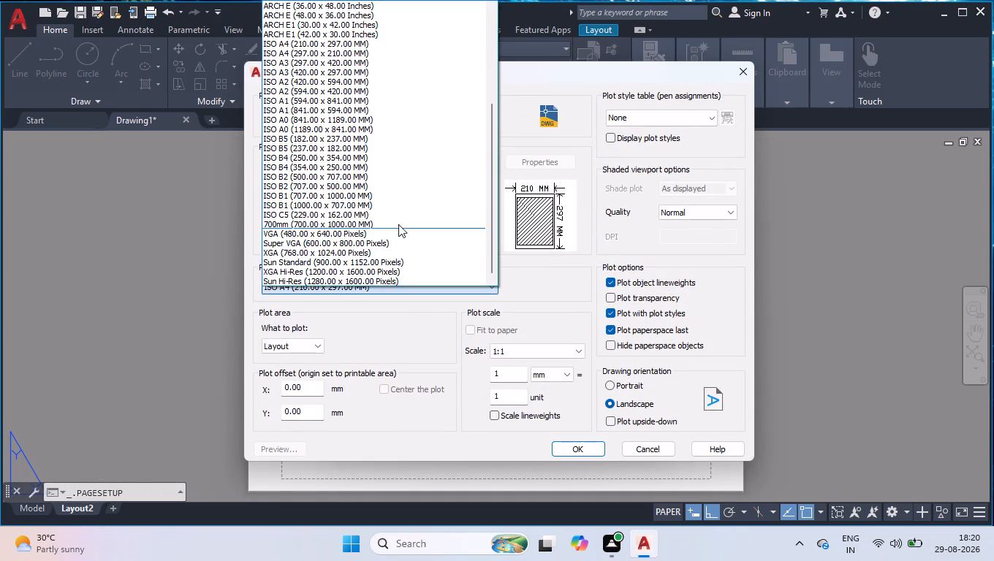
click(384, 335)
click(363, 162)
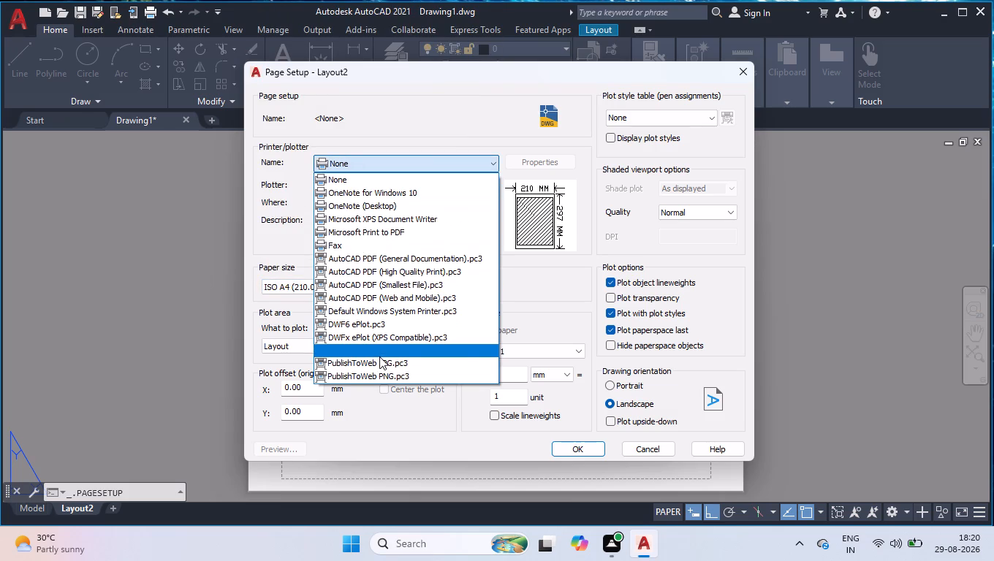
click(379, 351)
Set the Layout2 paper size to ISO full bleed A3 (420.00 x 297.00 MM).
click(364, 290)
scroll(373, 289, up, 8)
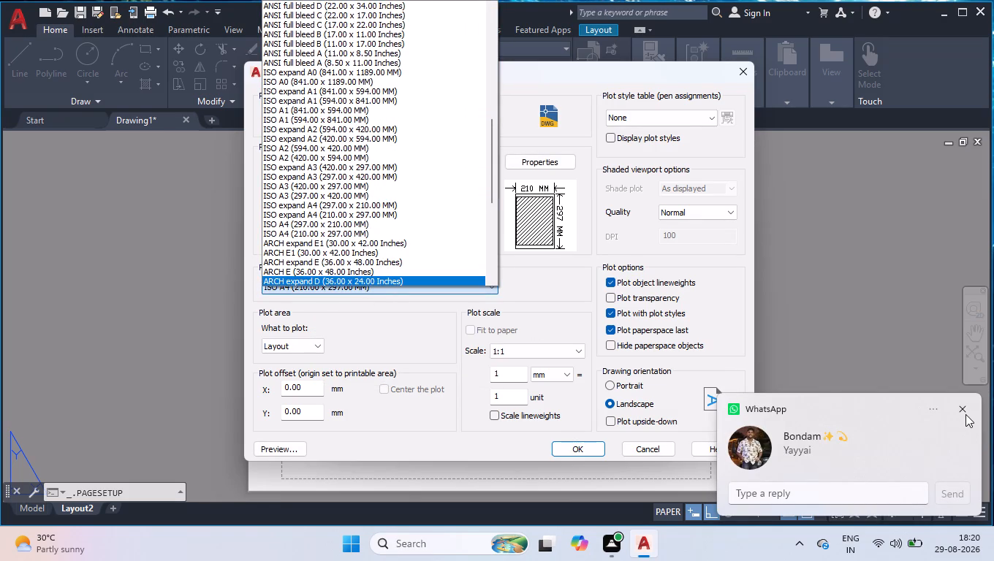
click(965, 413)
click(430, 291)
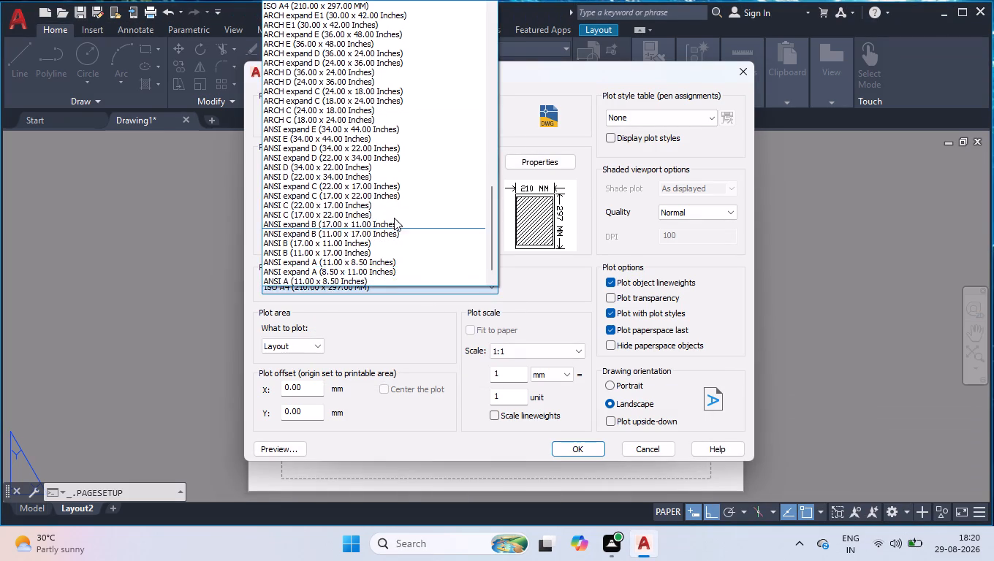
scroll(394, 218, up, 12)
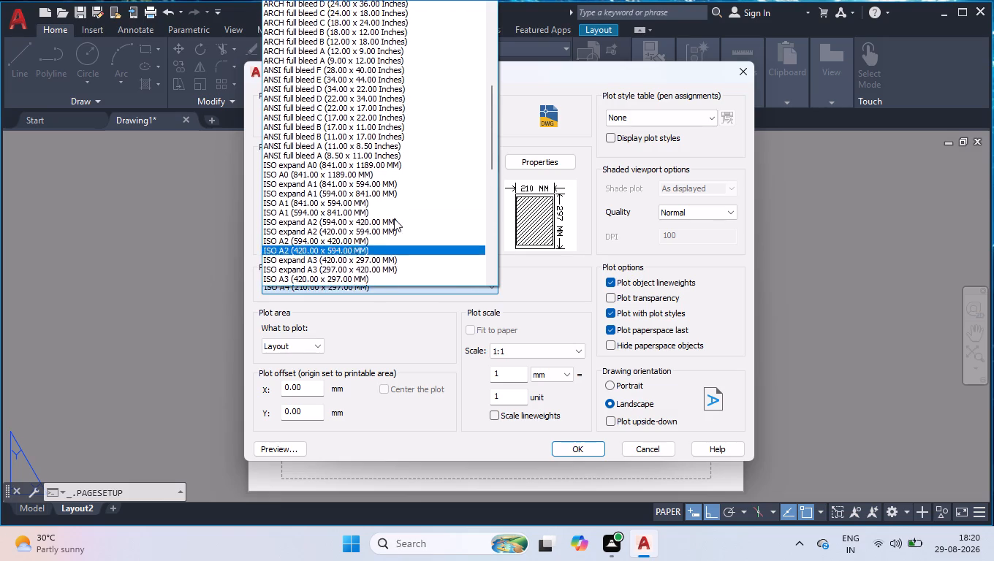
scroll(394, 218, up, 5)
click(961, 370)
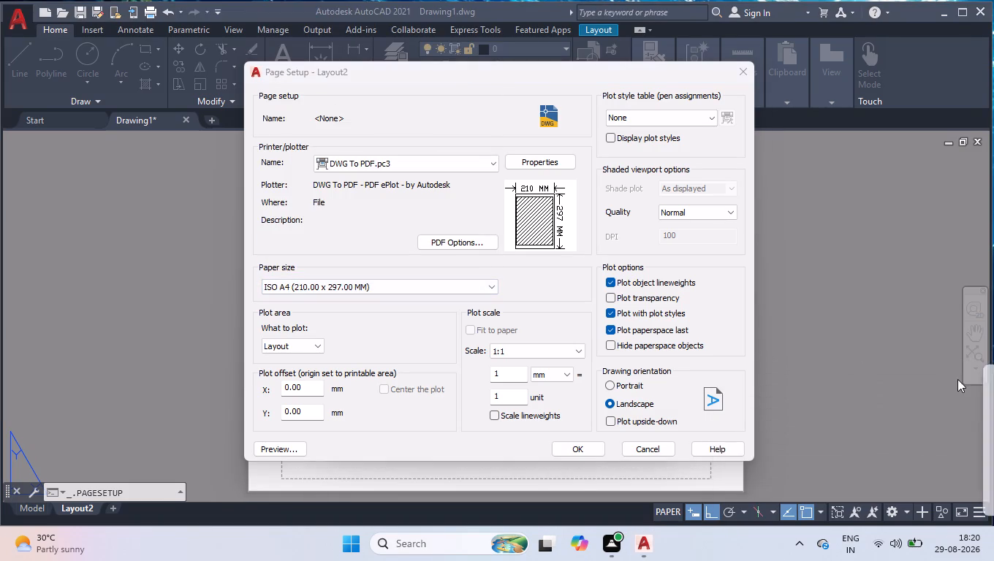
click(422, 280)
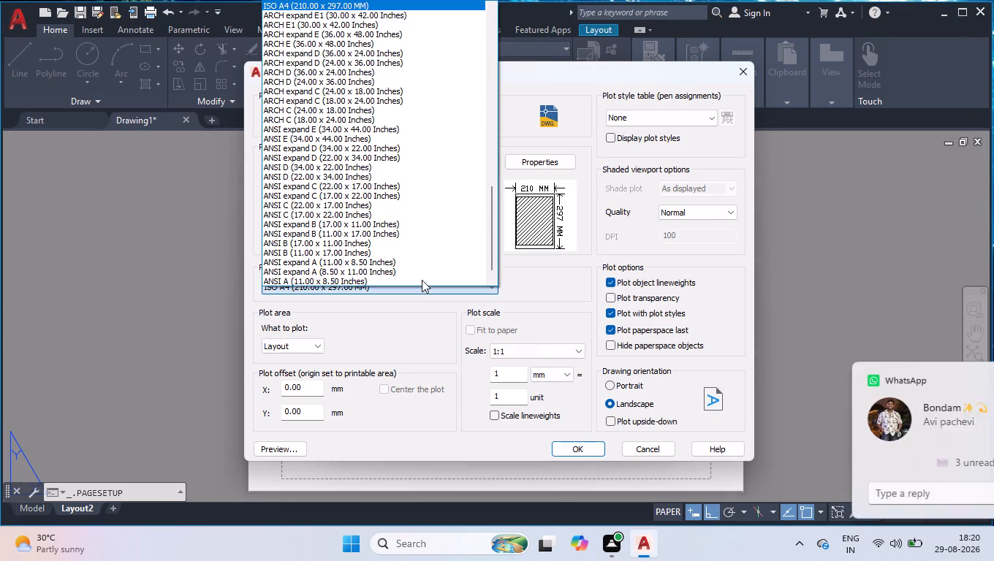
click(966, 381)
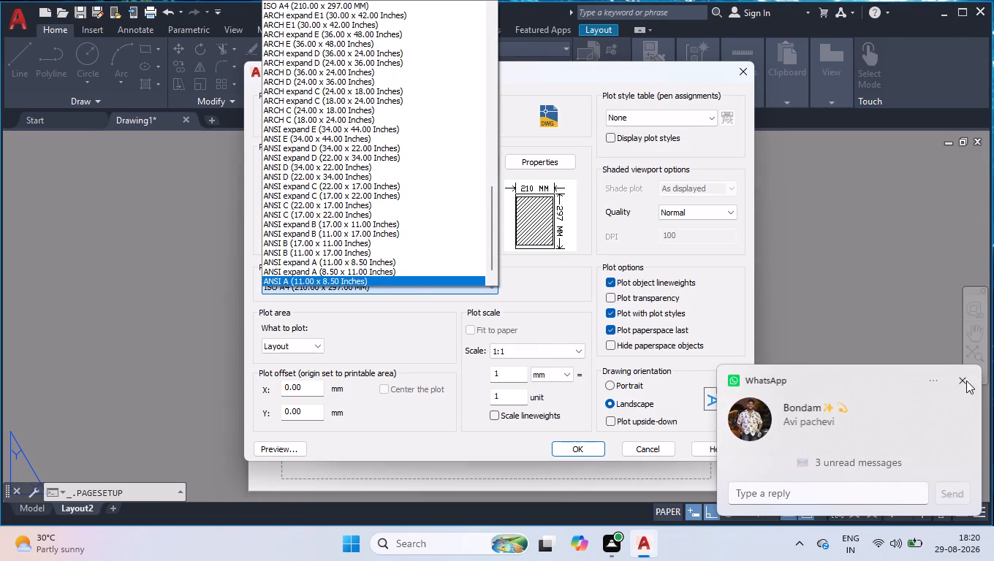
click(419, 290)
scroll(420, 285, up, 4)
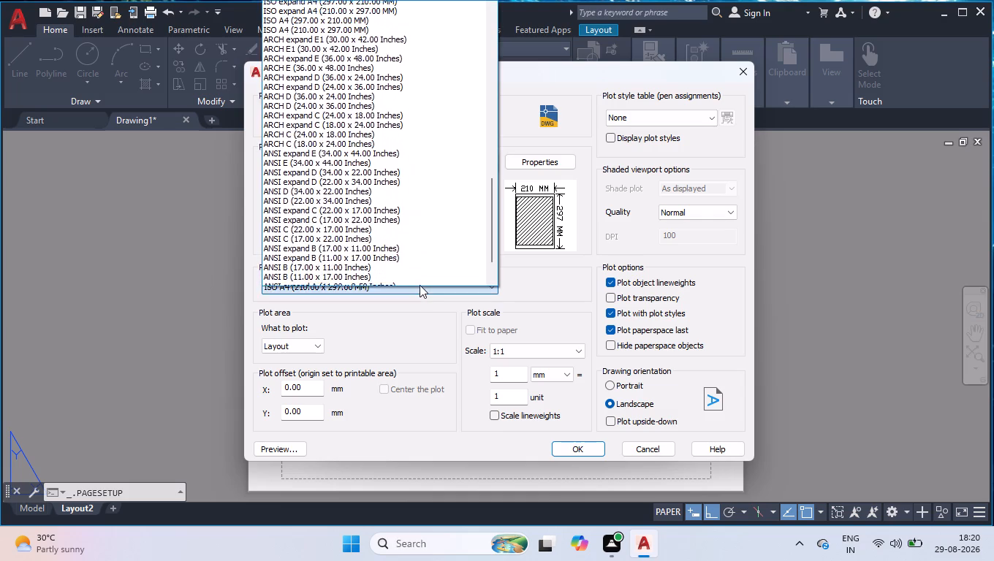
scroll(420, 285, up, 15)
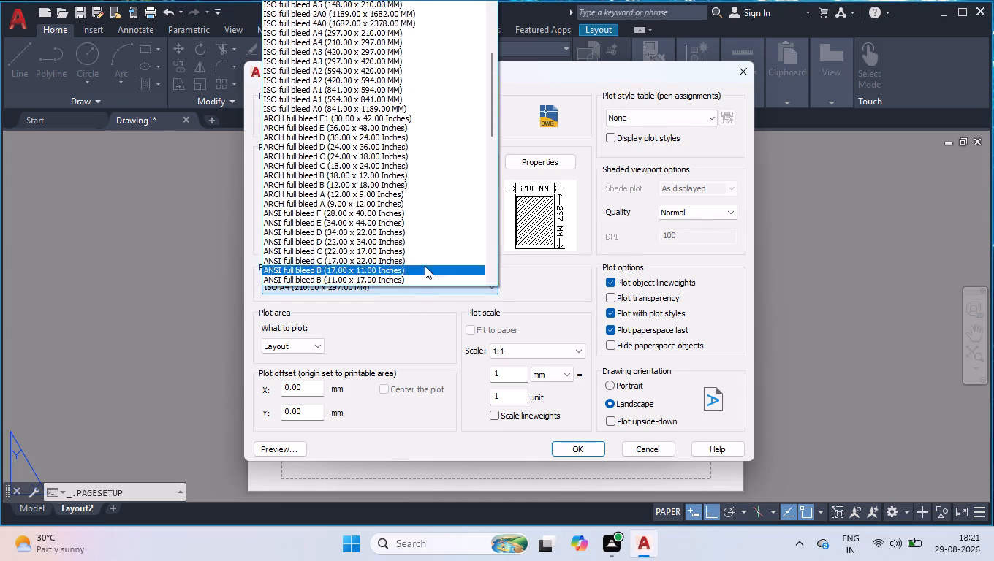
scroll(425, 266, up, 1)
click(422, 153)
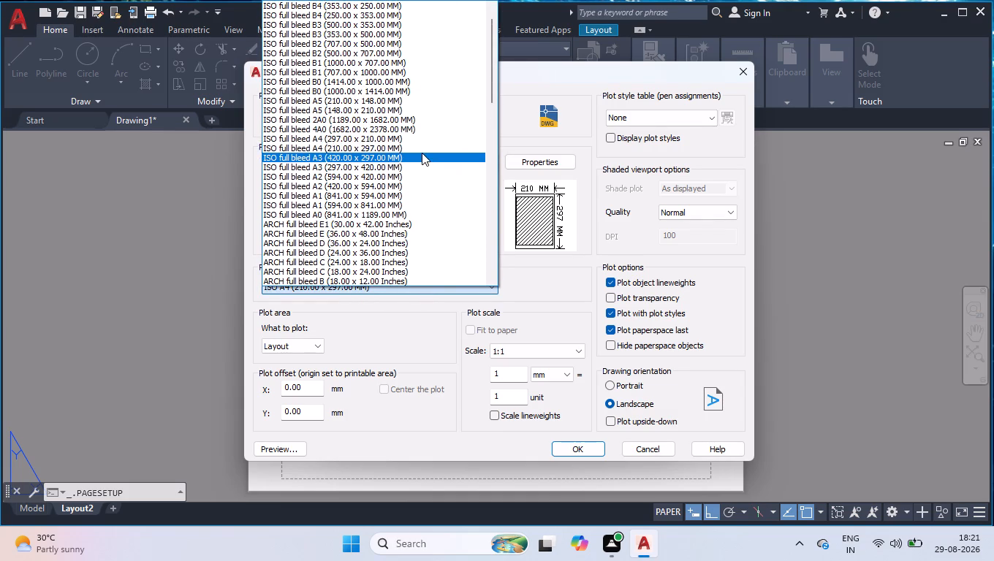
Set the shaded viewport quality to Maximum and finish the Layout2 page setup.
click(669, 212)
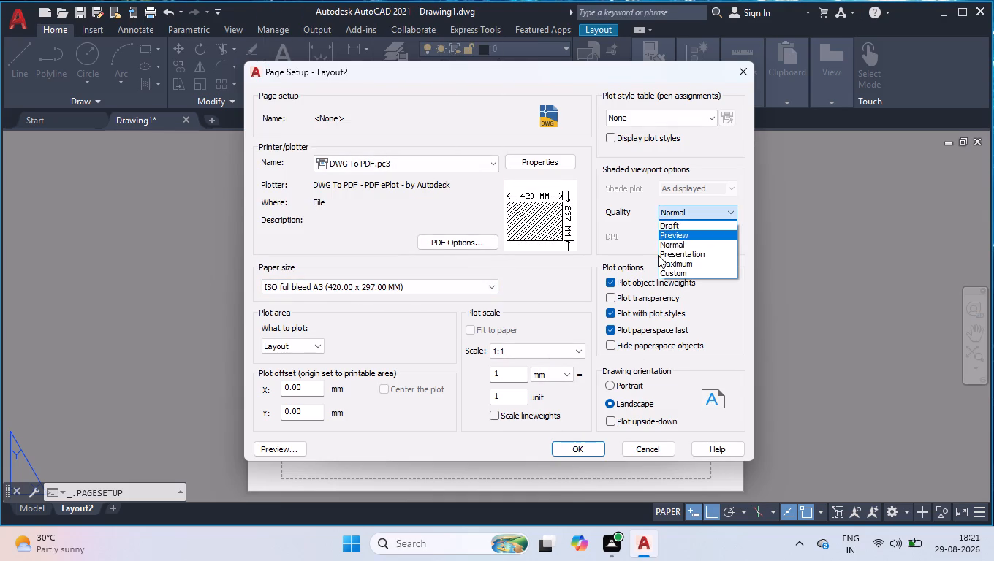
click(664, 262)
click(583, 449)
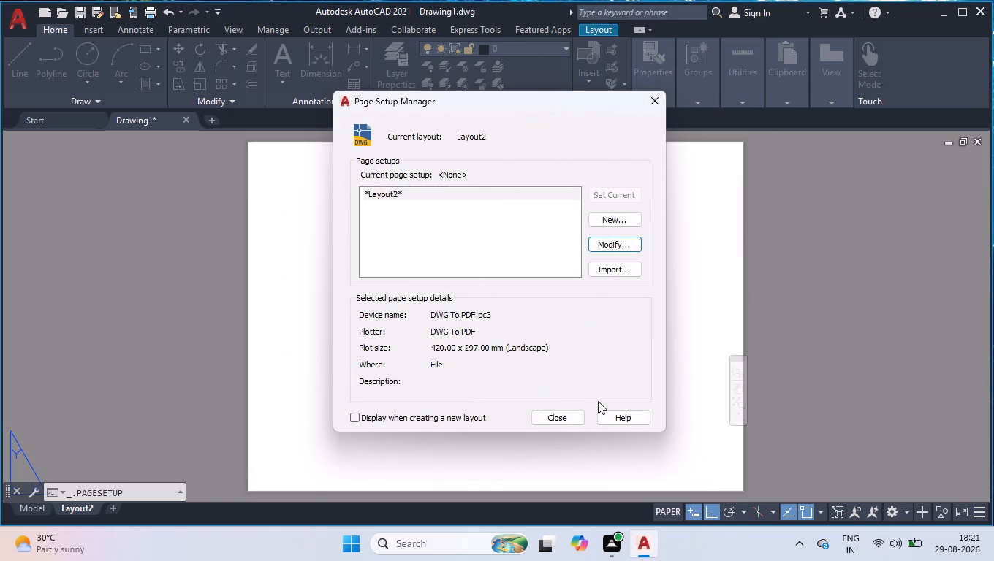
click(577, 424)
Create a rectangular viewport with MVIEW on the Layout2 sheet from corner 0,0 to opposite corner 420,297.
text(MV)
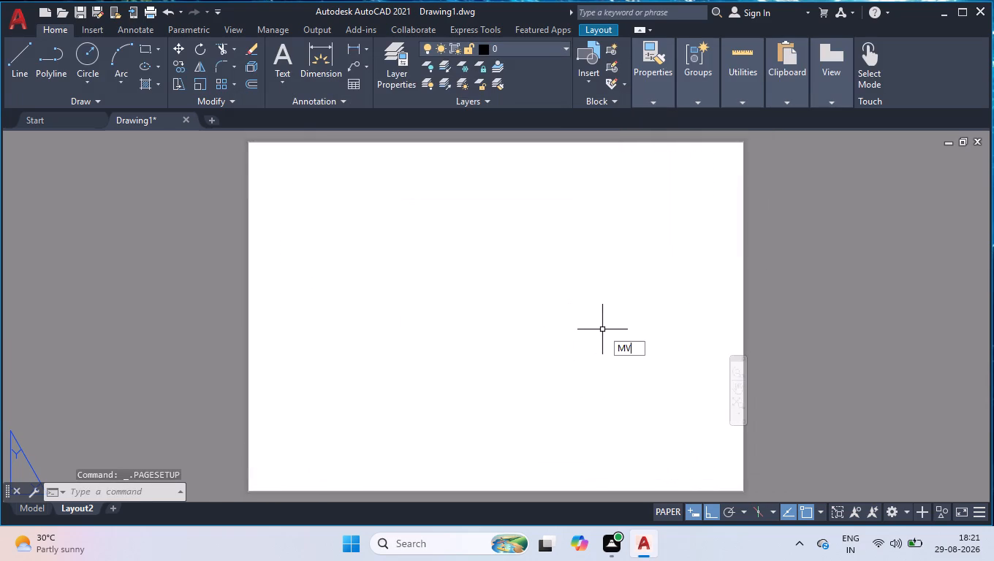
key(Return)
text(0,0)
key(Return)
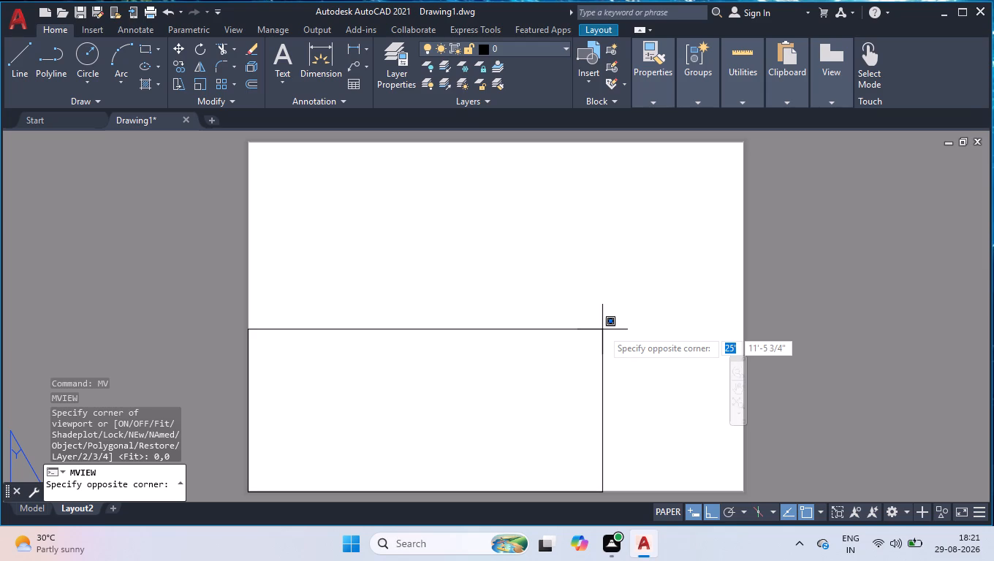
text(420,)
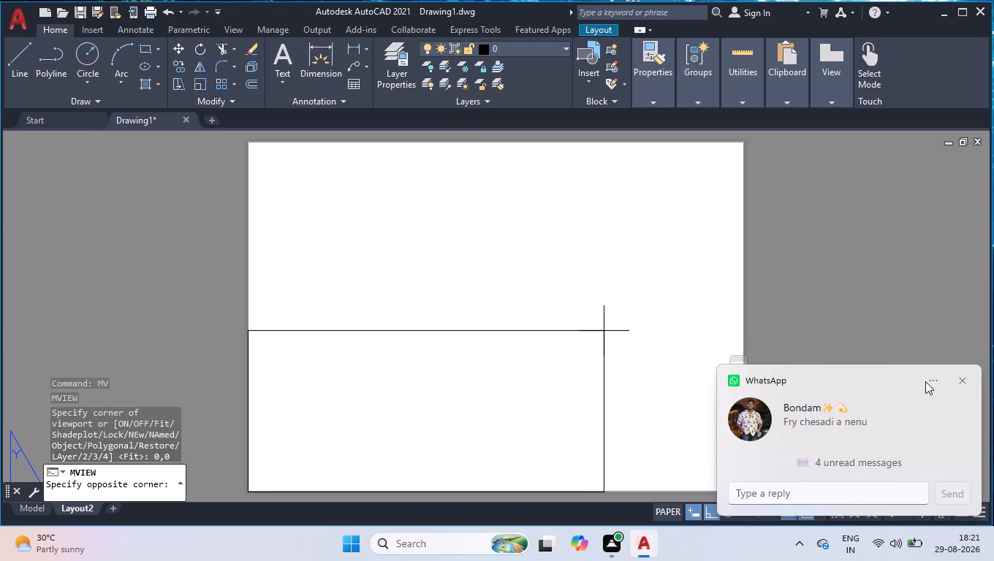
click(968, 389)
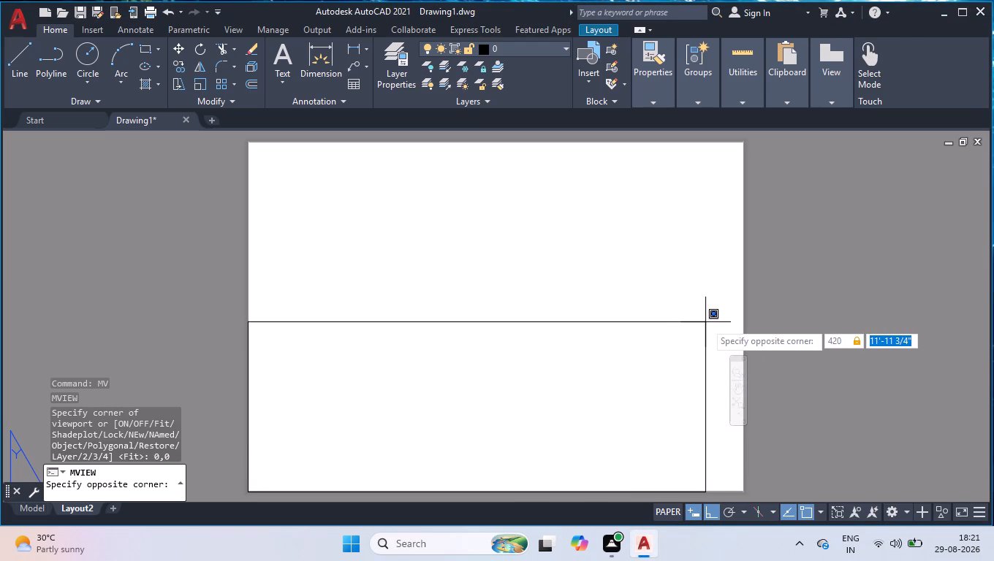
text(297)
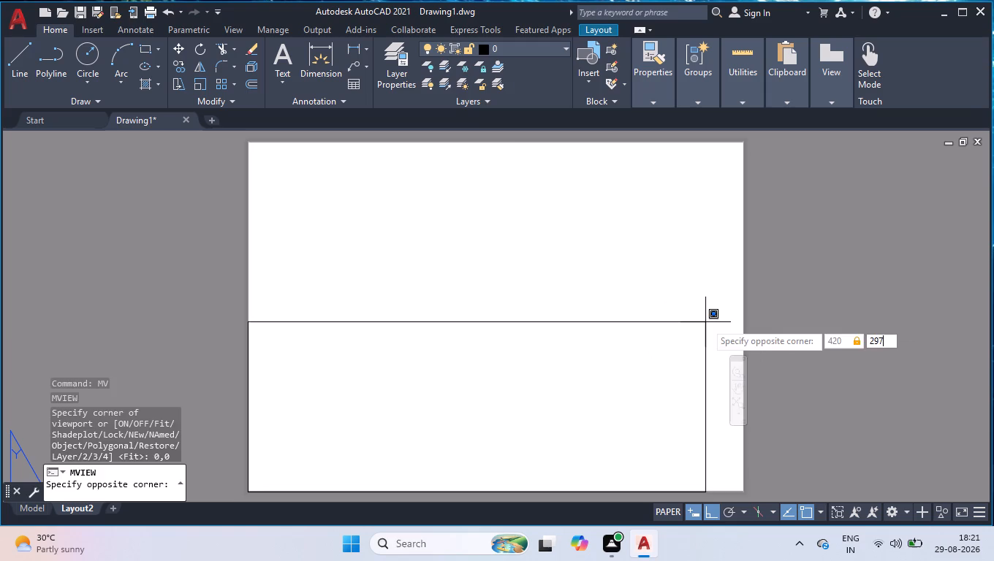
key(Return)
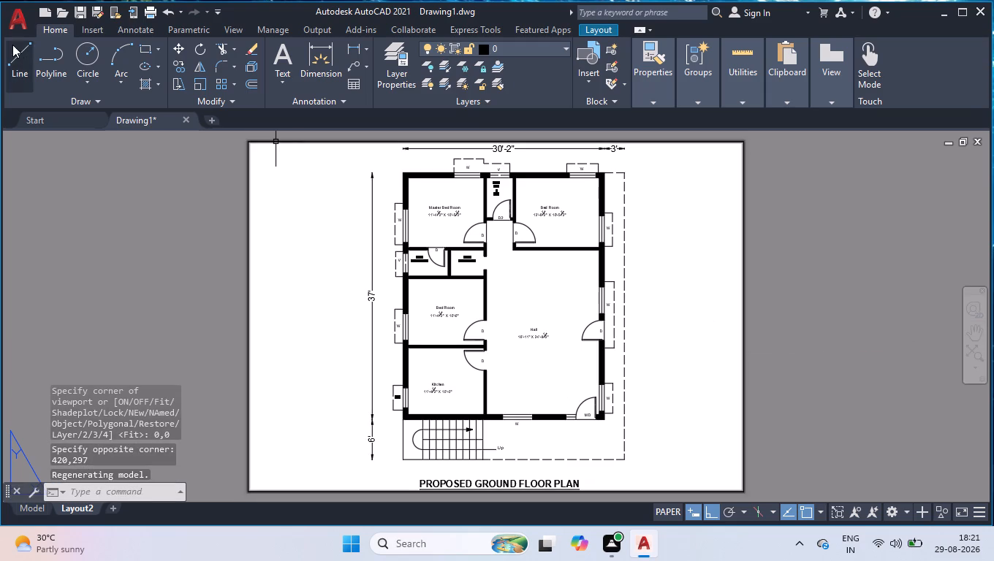
Export the current layout as a PDF named PROPOSED GROUND FLOOR PLAN-2 on the Desktop.
click(26, 20)
click(58, 264)
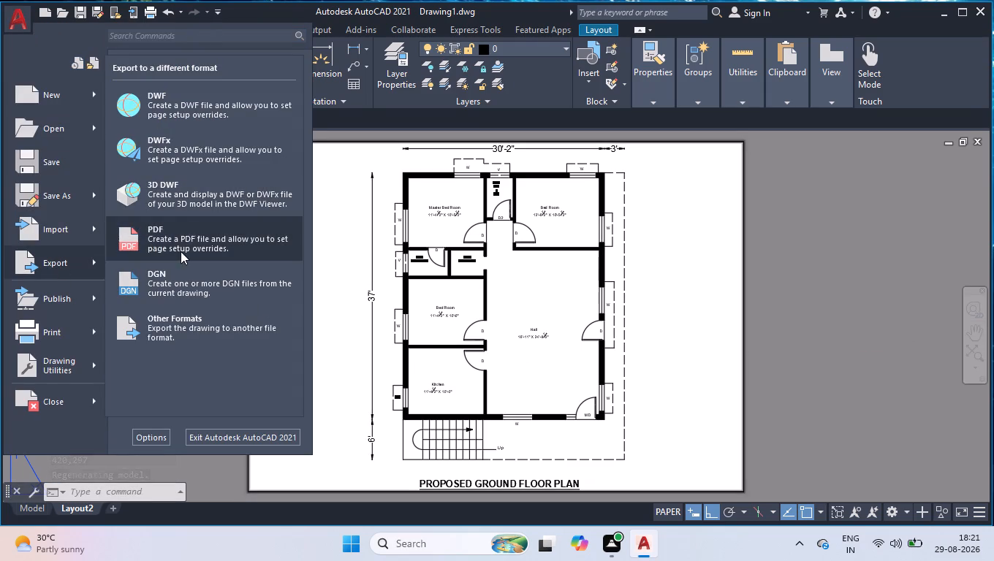
click(181, 251)
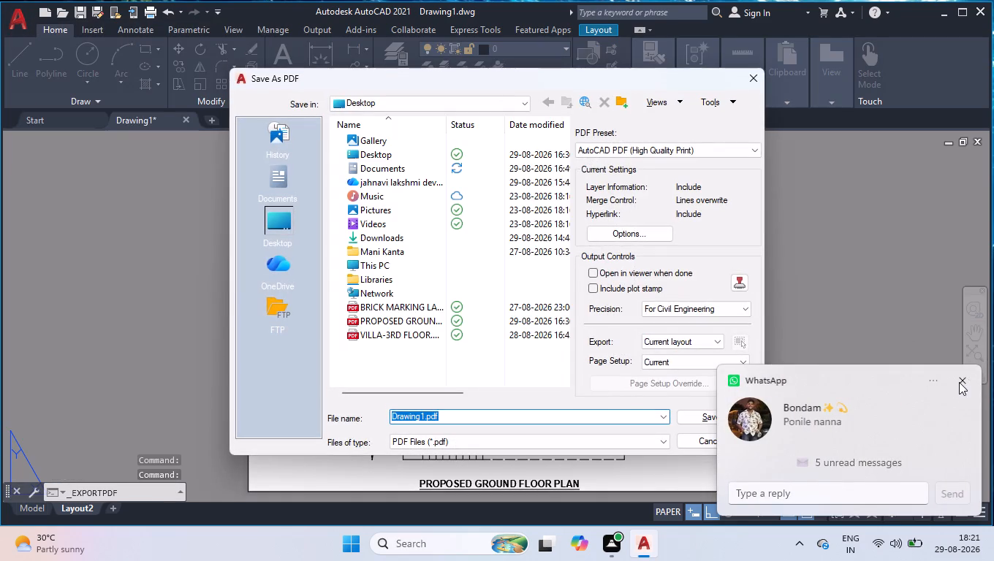
click(959, 382)
drag(596, 413, 246, 402)
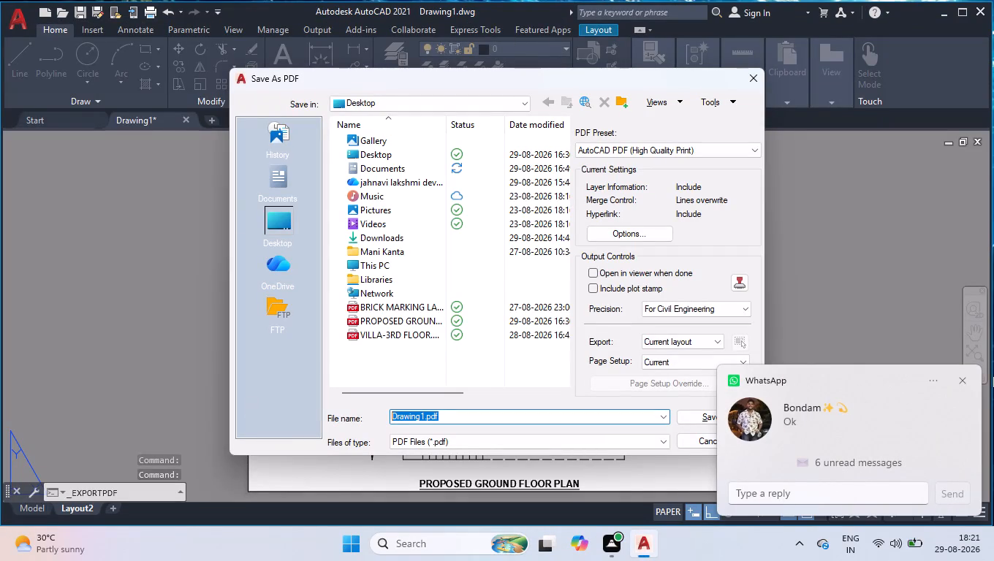
click(962, 381)
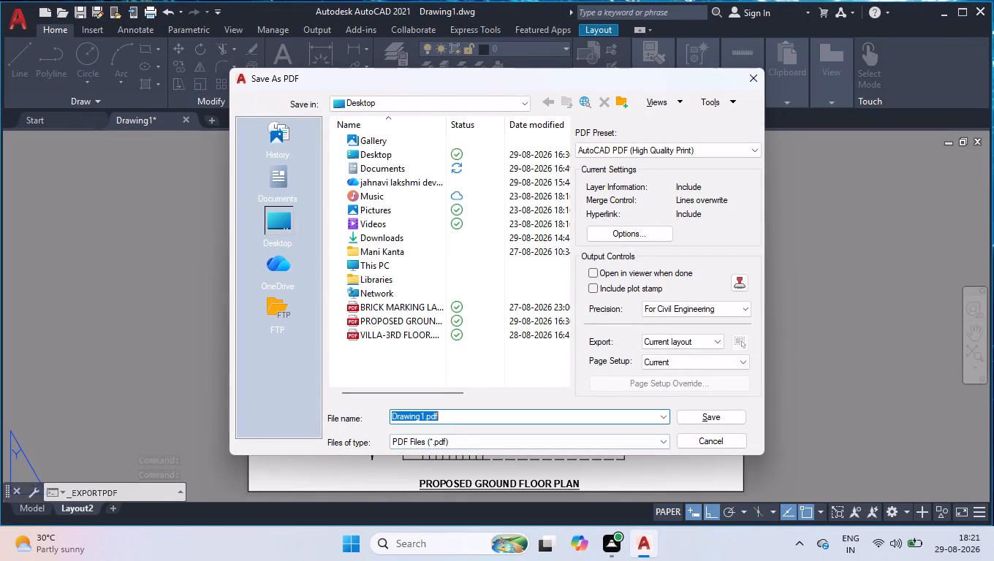
text(PROPO)
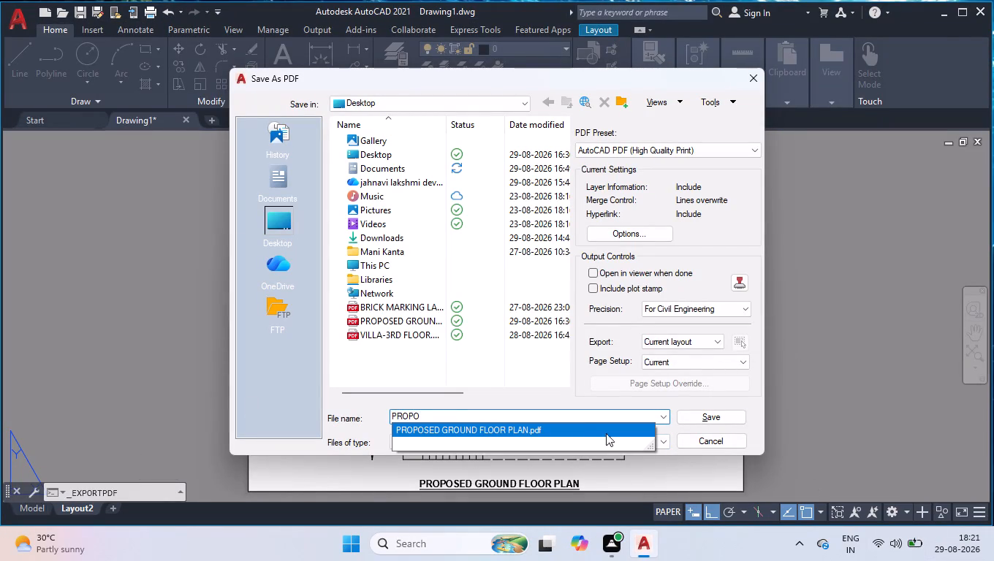
click(577, 429)
click(544, 417)
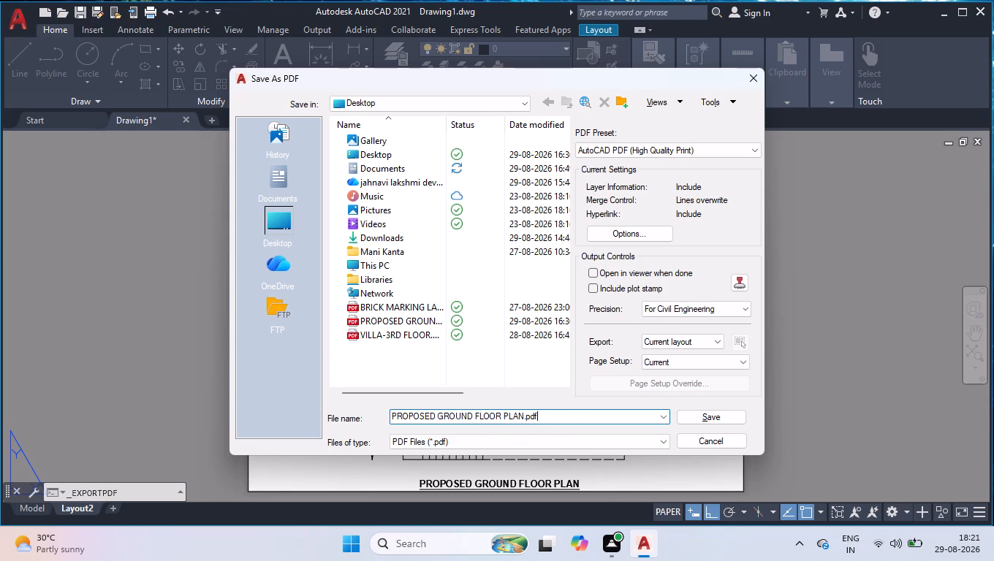
key(BackSpace)
key(BackSpace)
key(BackSpace)
key(BackSpace)
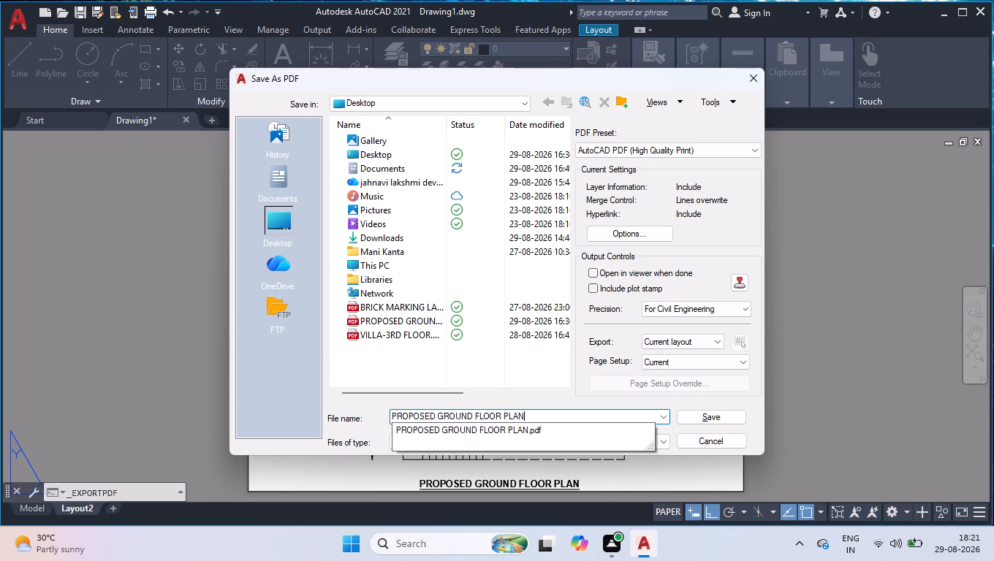
text(-2)
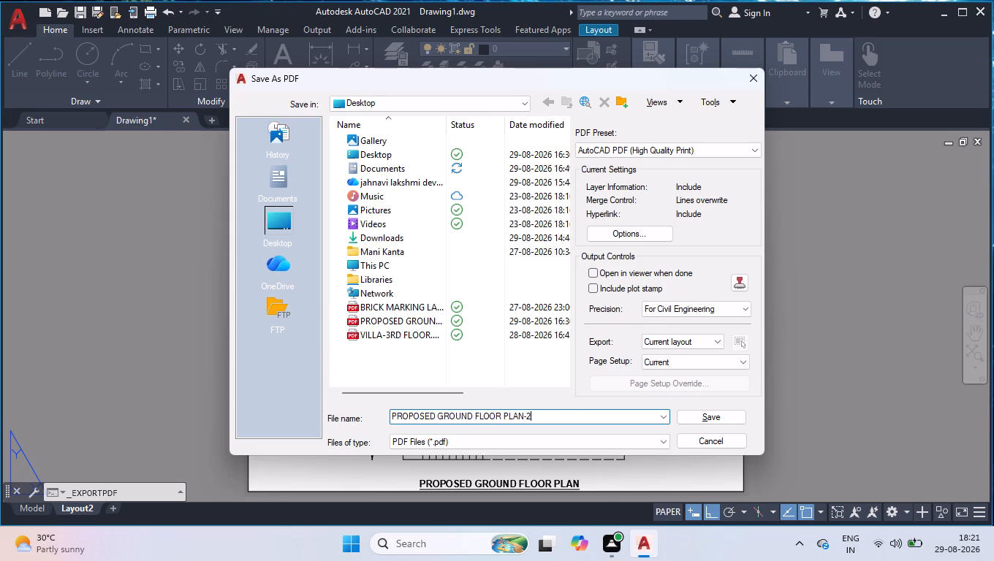
key(Return)
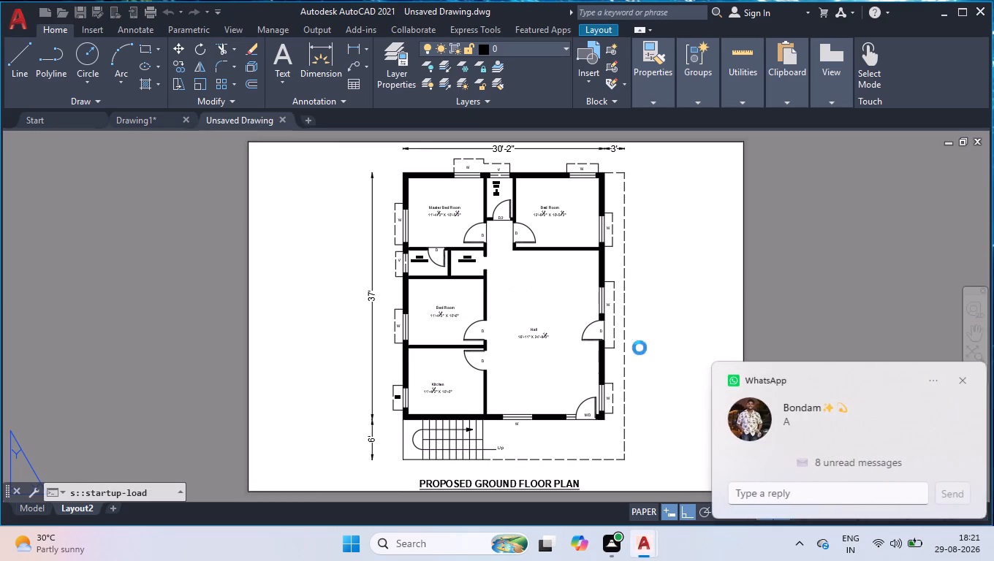
click(962, 383)
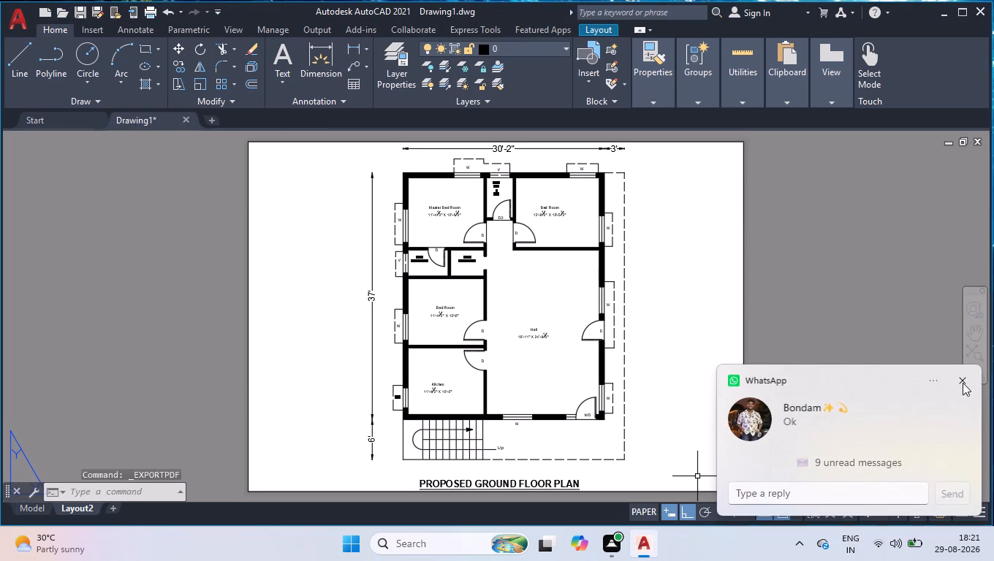
click(963, 383)
Switch from the Layout2 sheet back to model space.
click(12, 510)
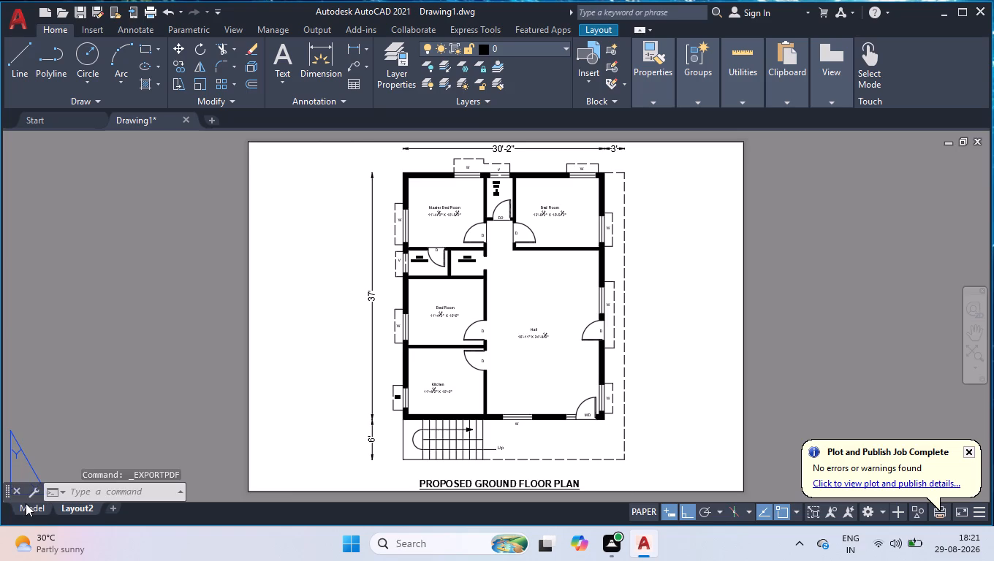
click(26, 503)
scroll(478, 281, down, 3)
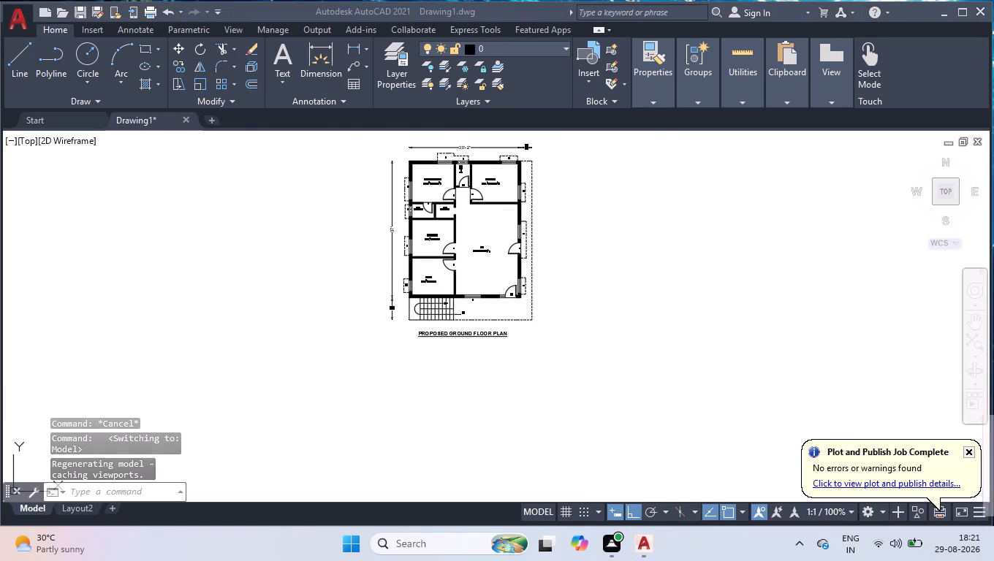
Quit the application with the Drawing1 file open.
key(ctrl+q)
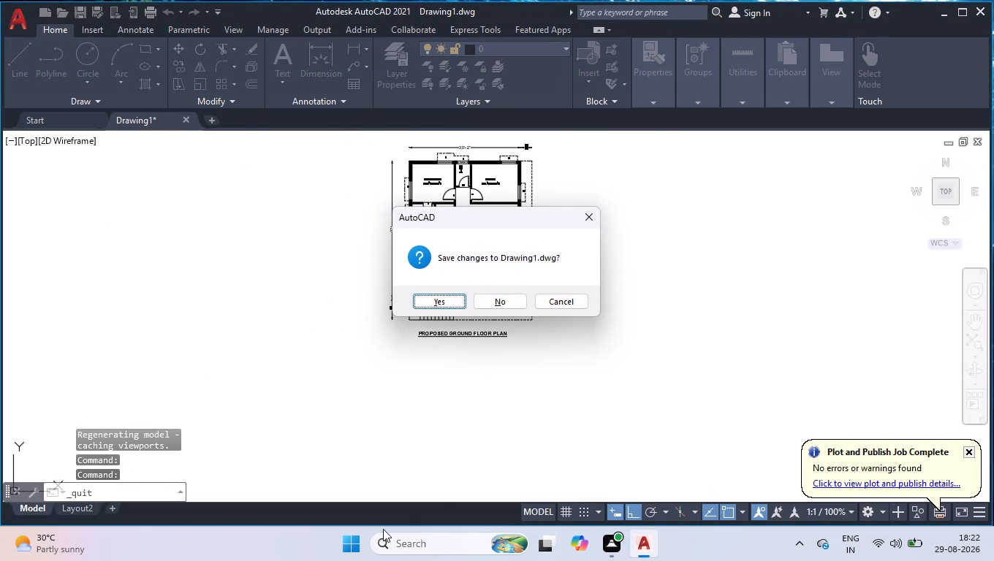
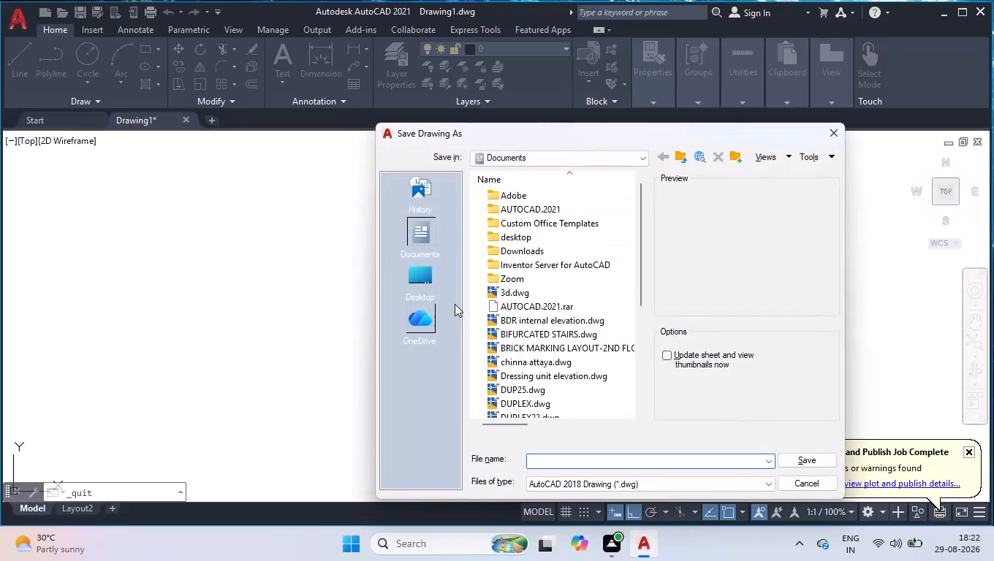
Save the drawing in Documents under the name PROPOSED GROUND FLOOR PLAN-2 as an AutoCAD 2018 drawing.
text(PROPO)
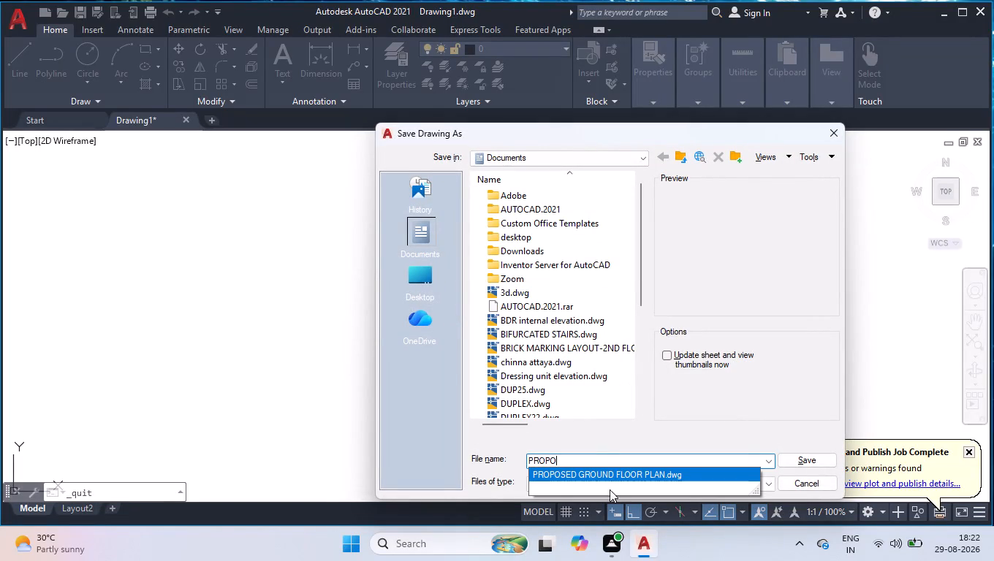
click(612, 476)
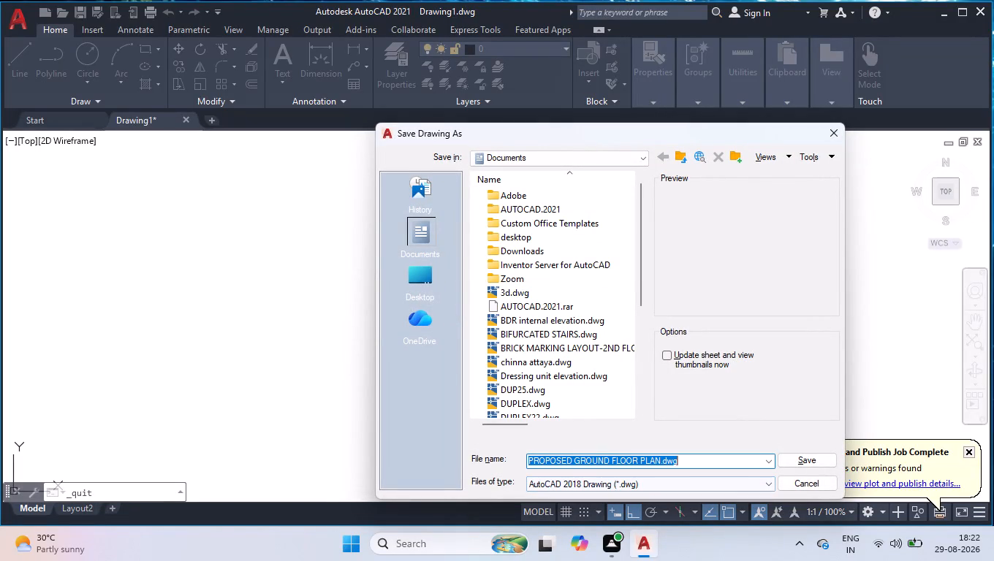
click(680, 461)
key(BackSpace)
key(BackSpace)
key(BackSpace)
key(BackSpace)
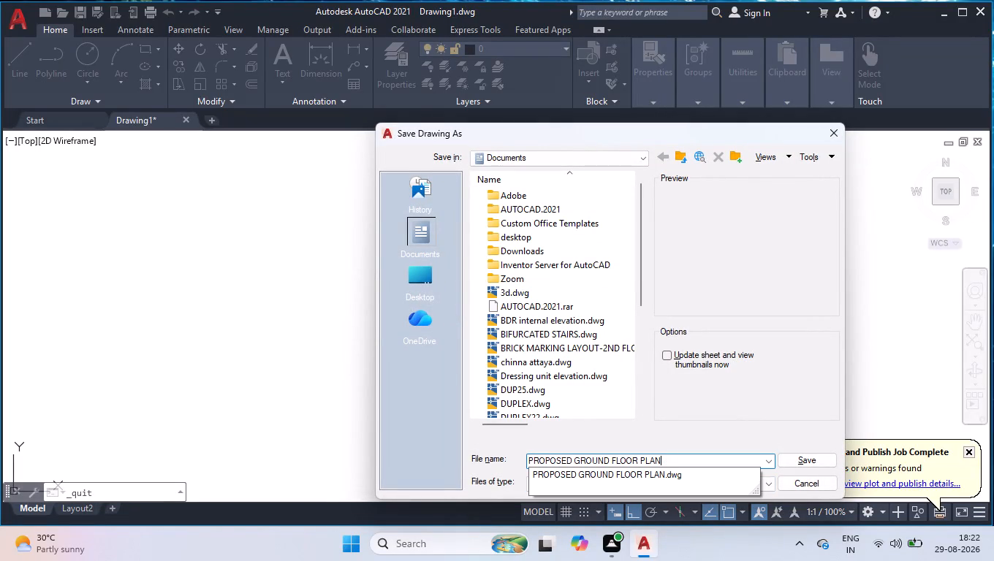
text(-2)
key(Return)
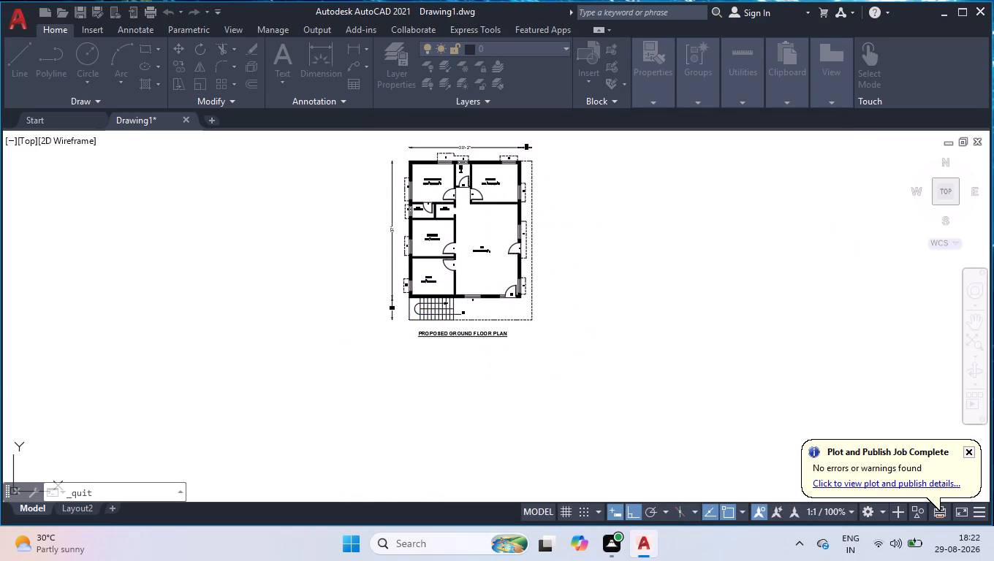
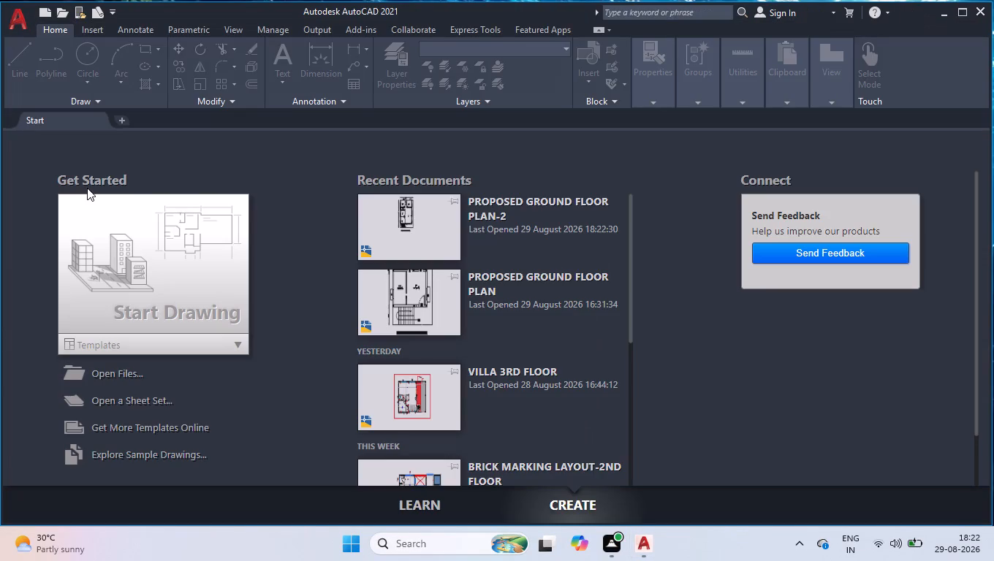
Open the recent drawing PROPOSED GROUND FLOOR PLAN-2 and orient the model to the top view.
click(392, 234)
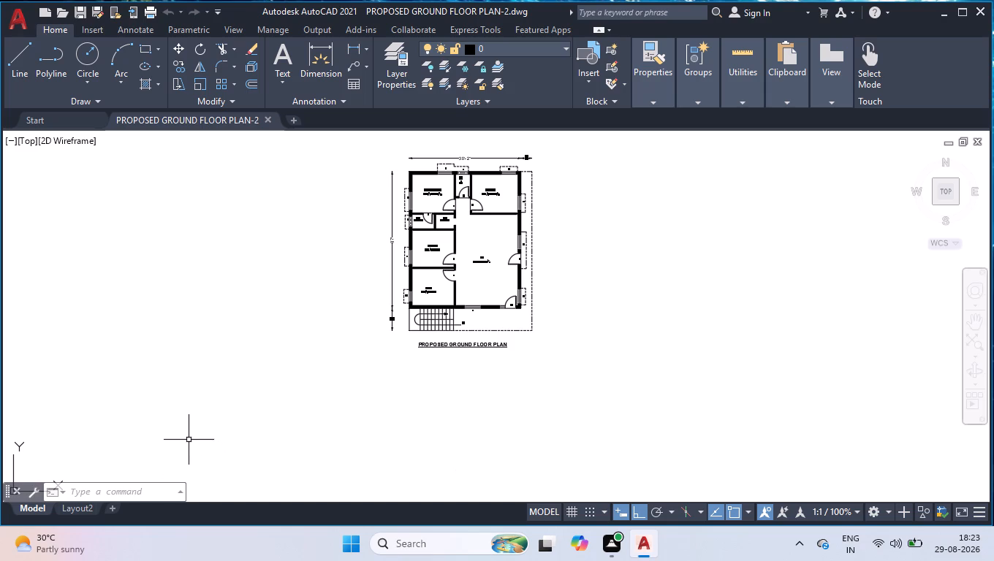
click(942, 188)
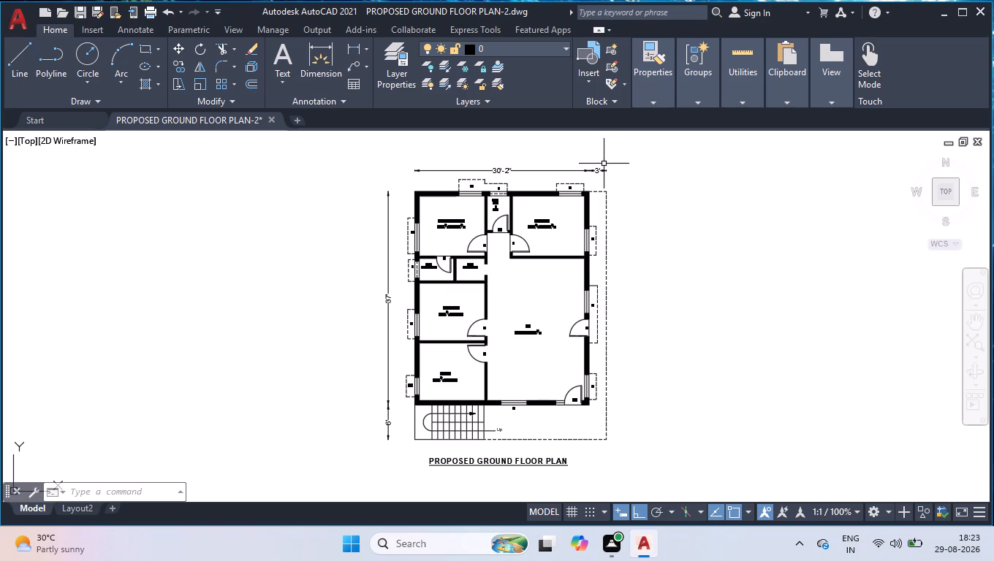
Examine the 3' dimension above the plan's upper right corner, its arrowheads and the overall plan.
scroll(604, 173, up, 5)
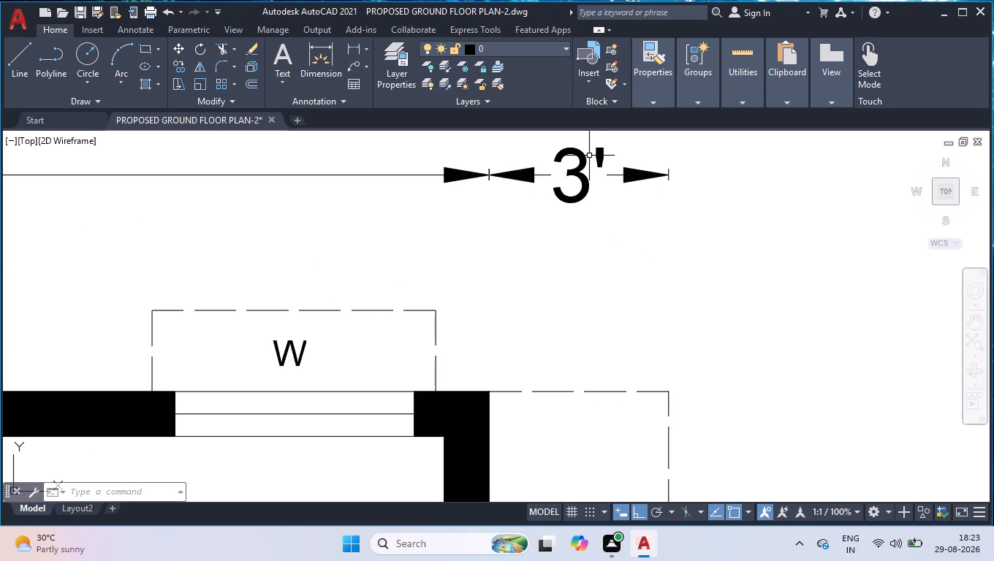
scroll(576, 297, down, 2)
scroll(586, 247, up, 2)
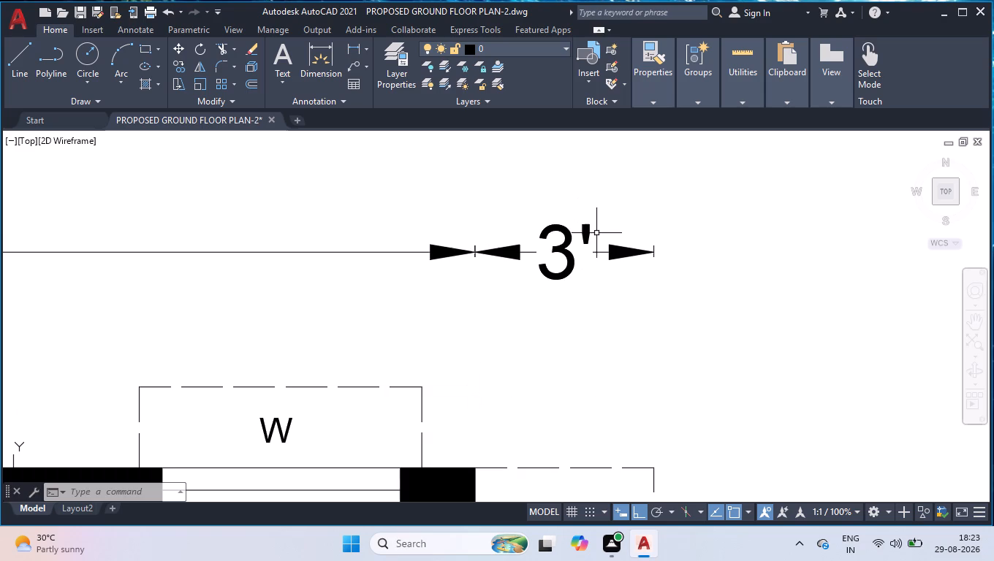
scroll(593, 208, up, 1)
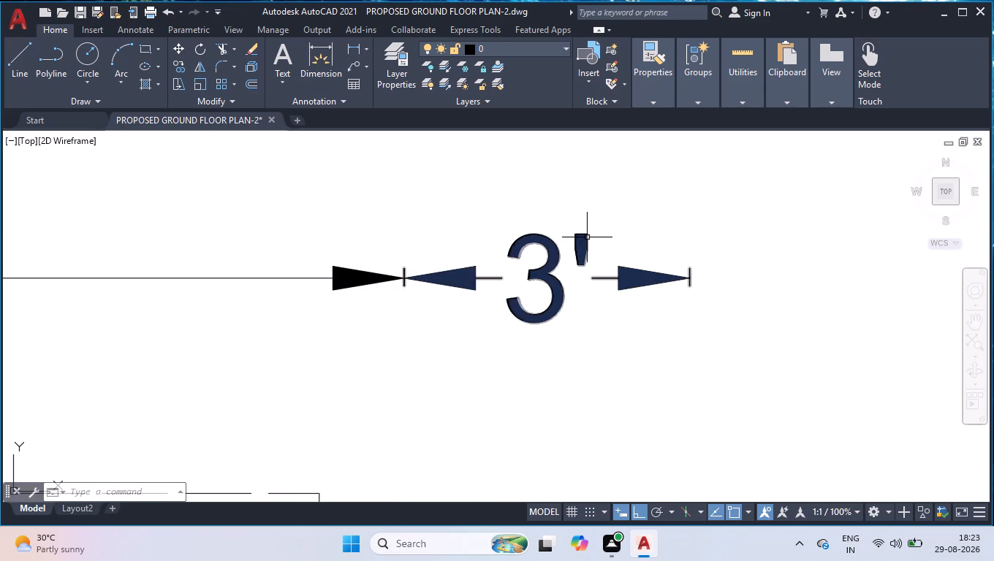
click(723, 226)
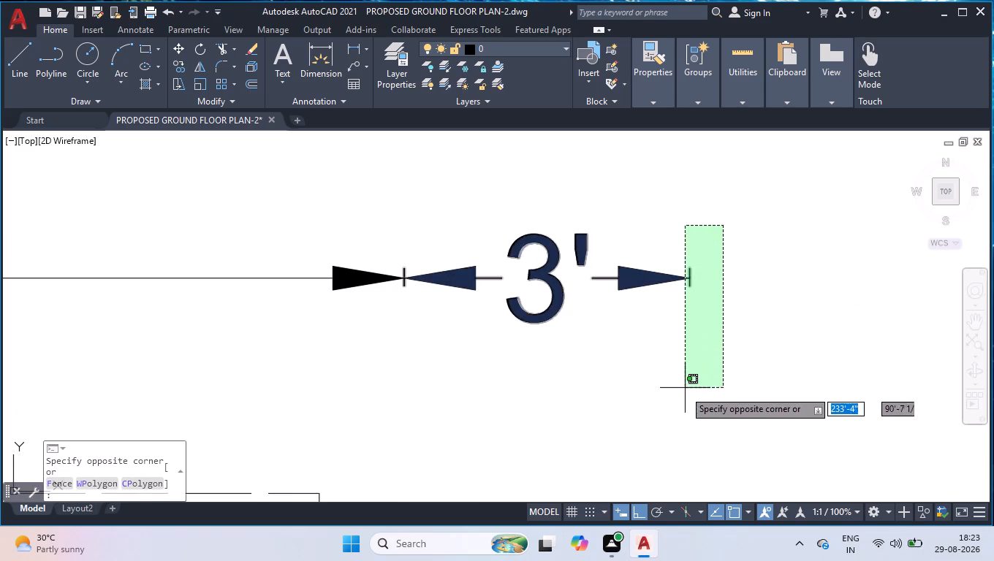
click(701, 438)
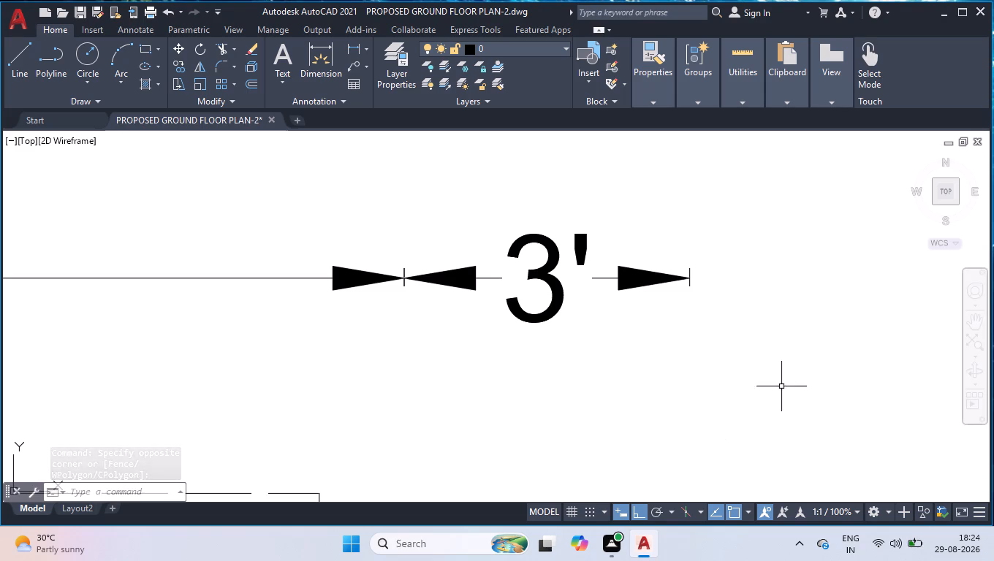
click(811, 216)
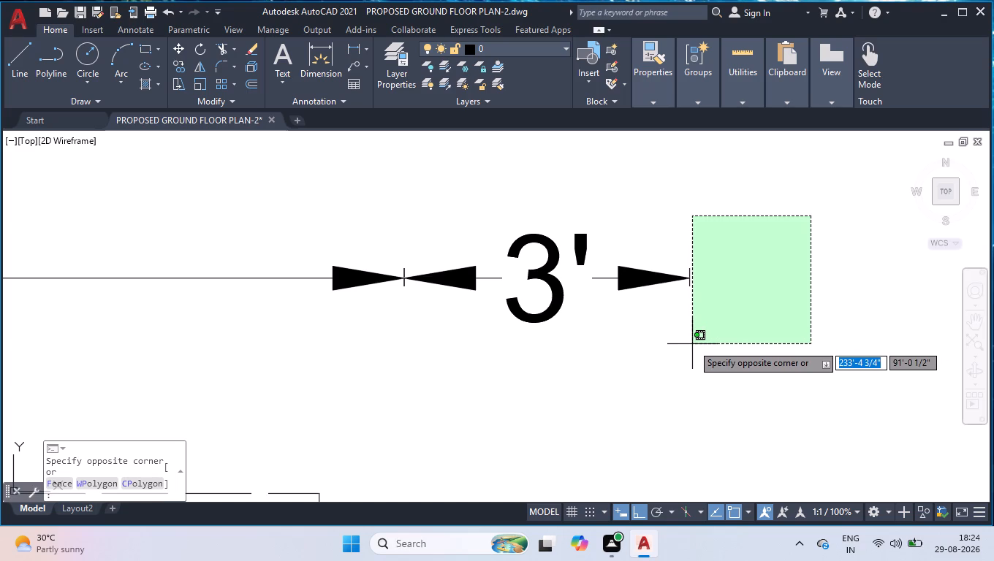
click(692, 344)
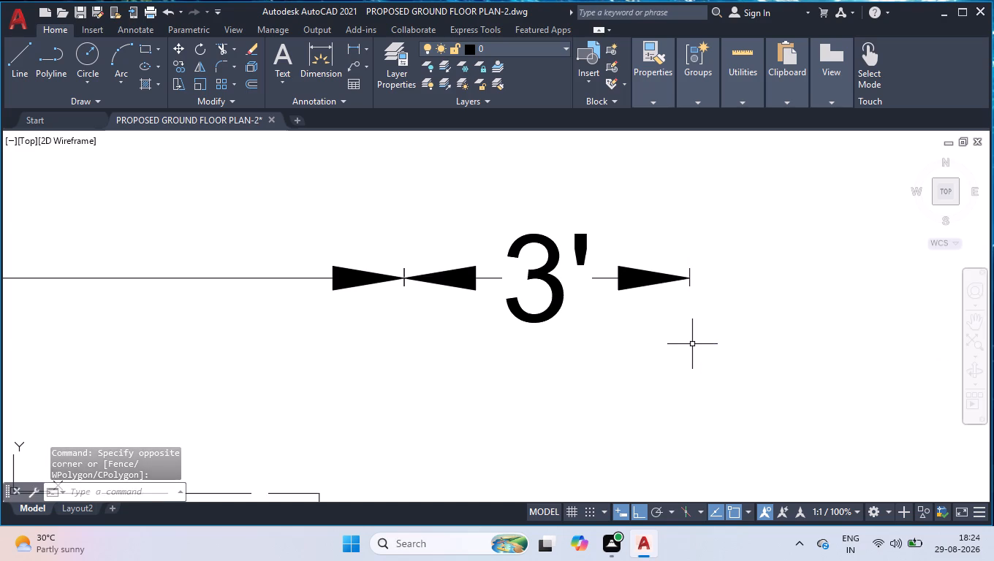
scroll(678, 365, down, 3)
scroll(670, 306, down, 2)
scroll(680, 314, up, 1)
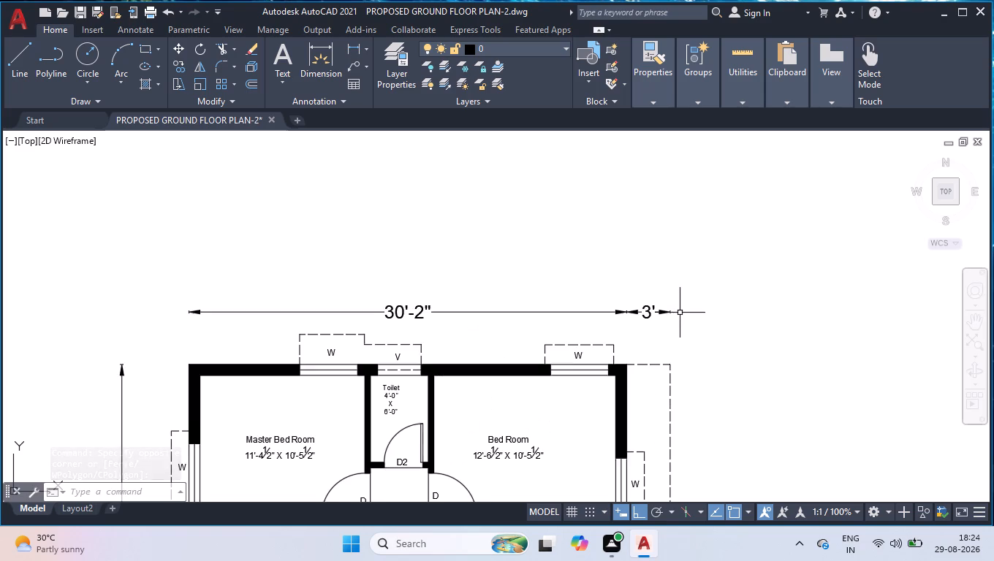
scroll(680, 286, down, 2)
scroll(689, 354, down, 1)
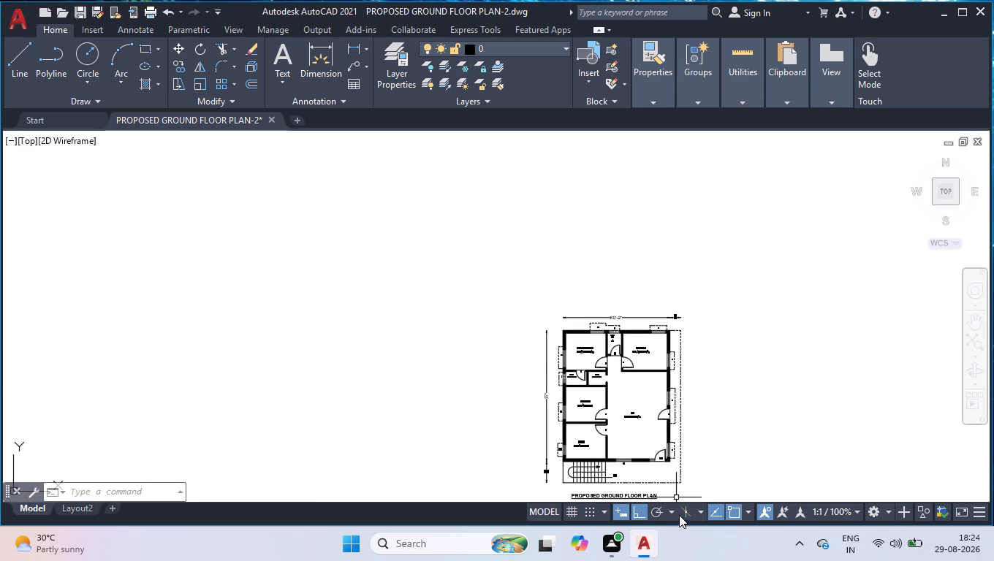
scroll(673, 343, down, 1)
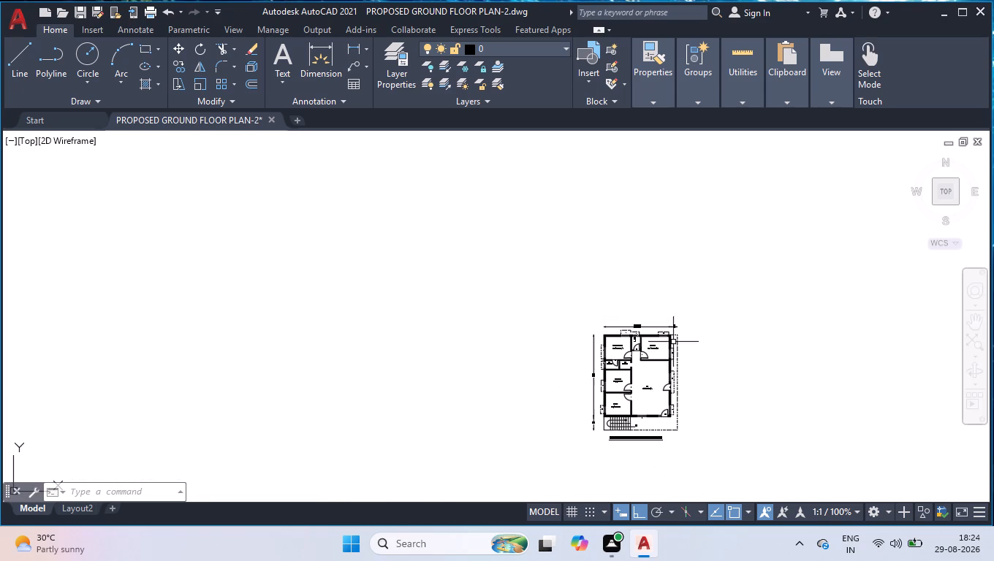
scroll(678, 438, up, 2)
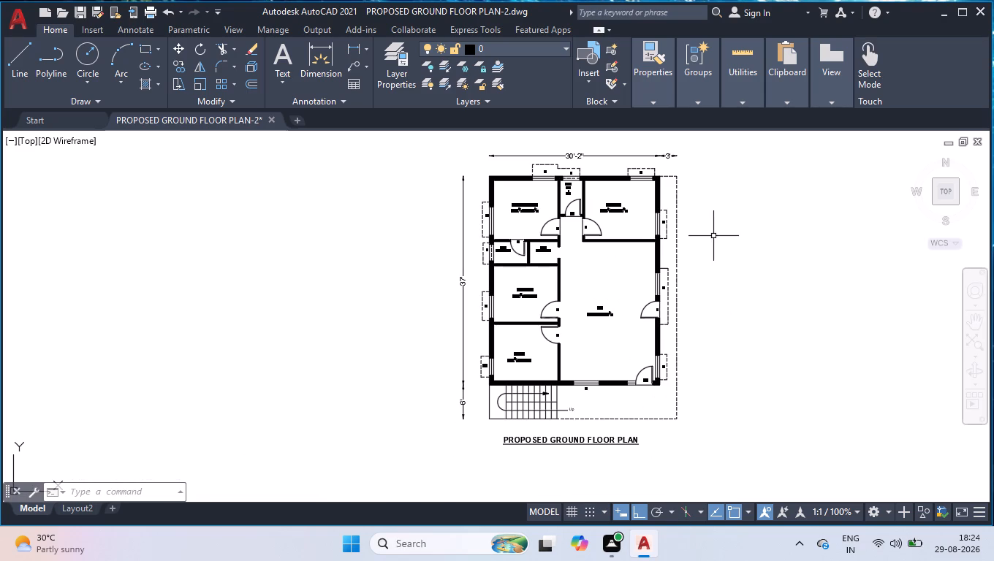
Extend the hall-side wall line across the door opening of the Bed Room above the Kitchen.
scroll(550, 289, up, 2)
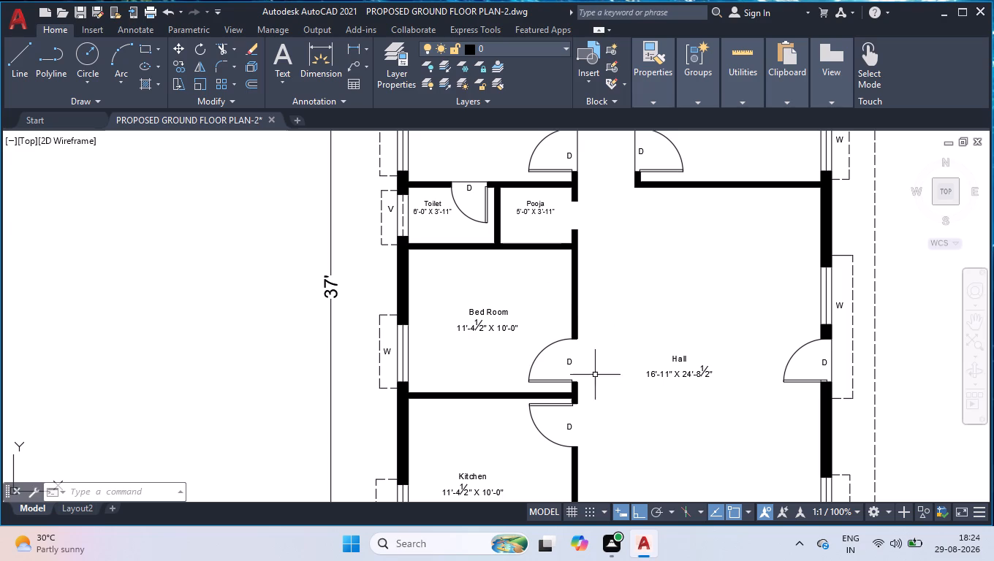
scroll(588, 386, up, 1)
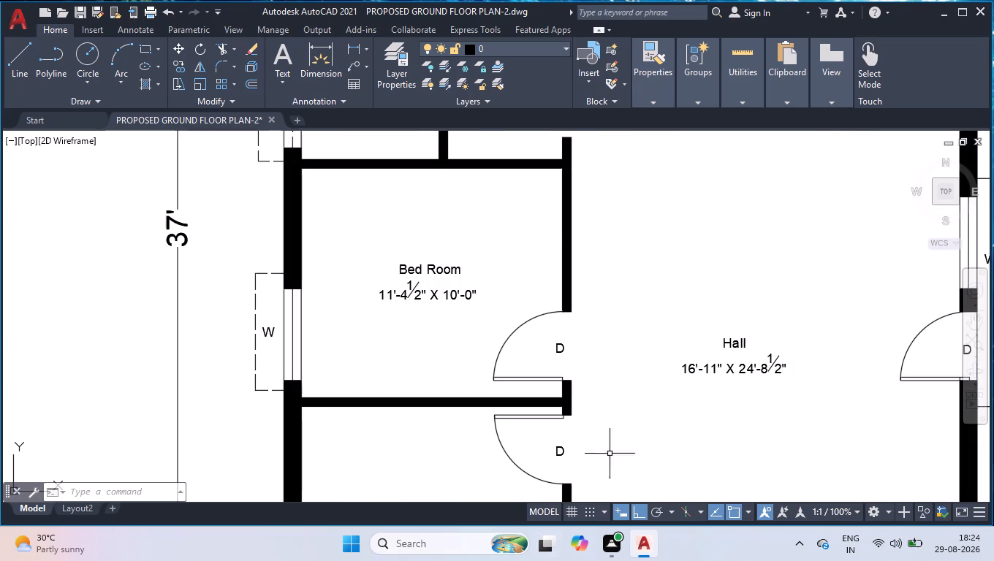
scroll(584, 409, down, 2)
scroll(589, 429, up, 4)
scroll(600, 469, down, 1)
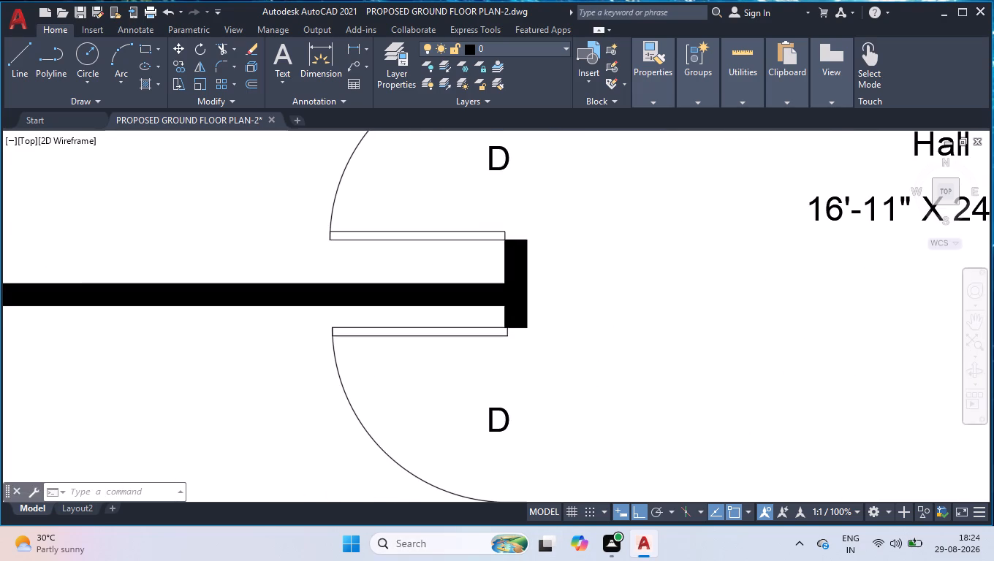
key(e)
key(x)
key(Return)
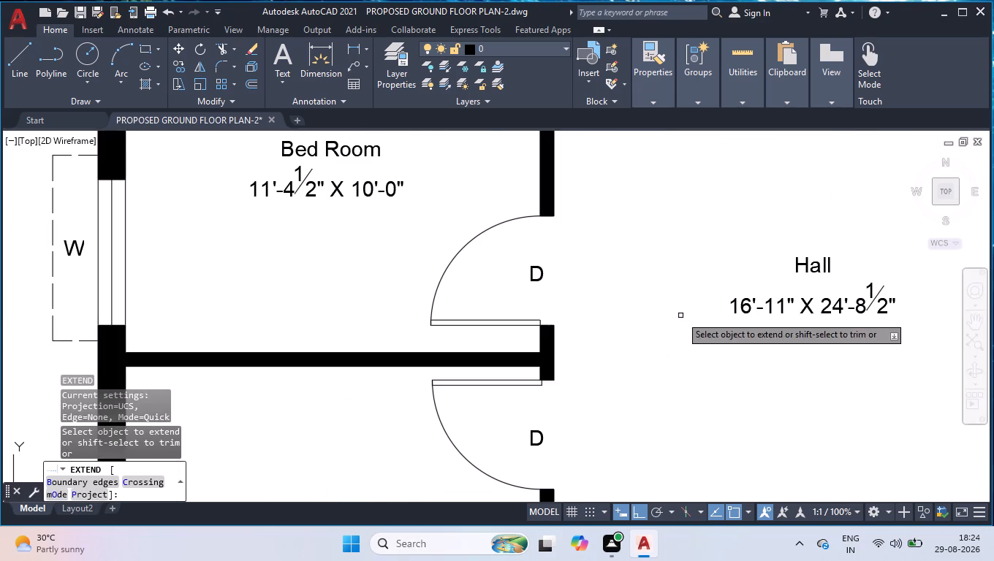
click(555, 206)
click(553, 244)
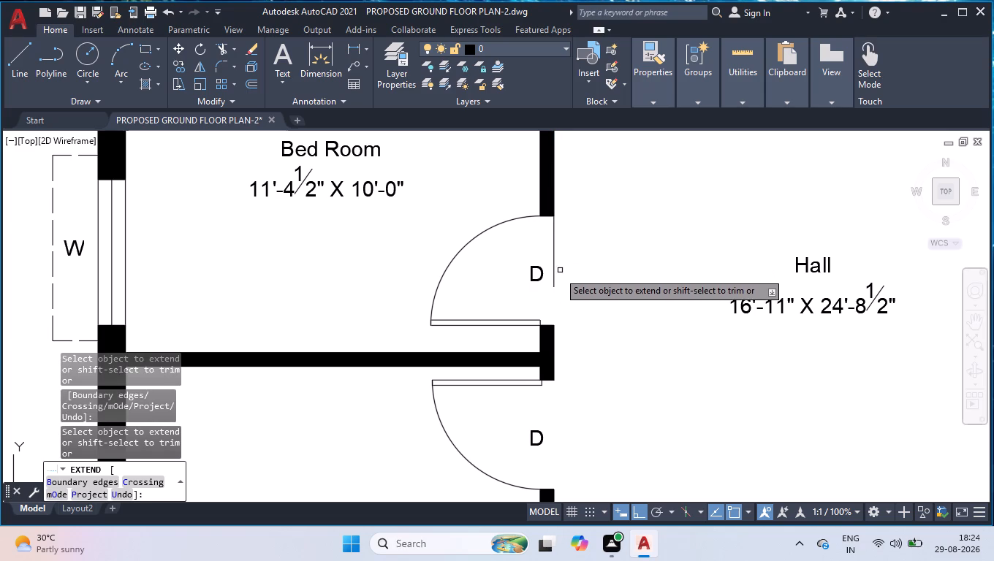
click(555, 277)
Extend the hall-side wall line across the Kitchen door opening up to the wall stub above it.
scroll(573, 295, down, 1)
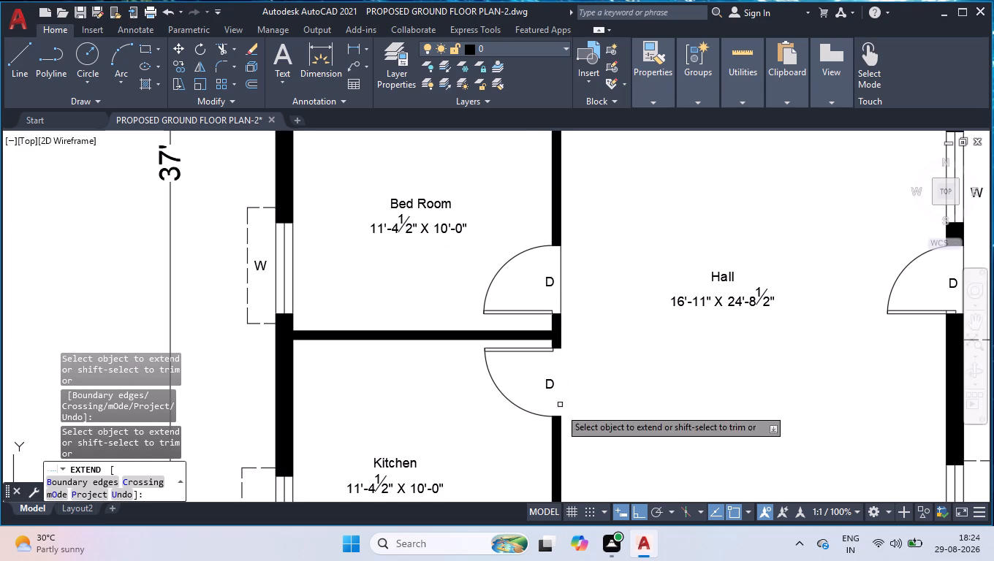
click(561, 429)
click(561, 406)
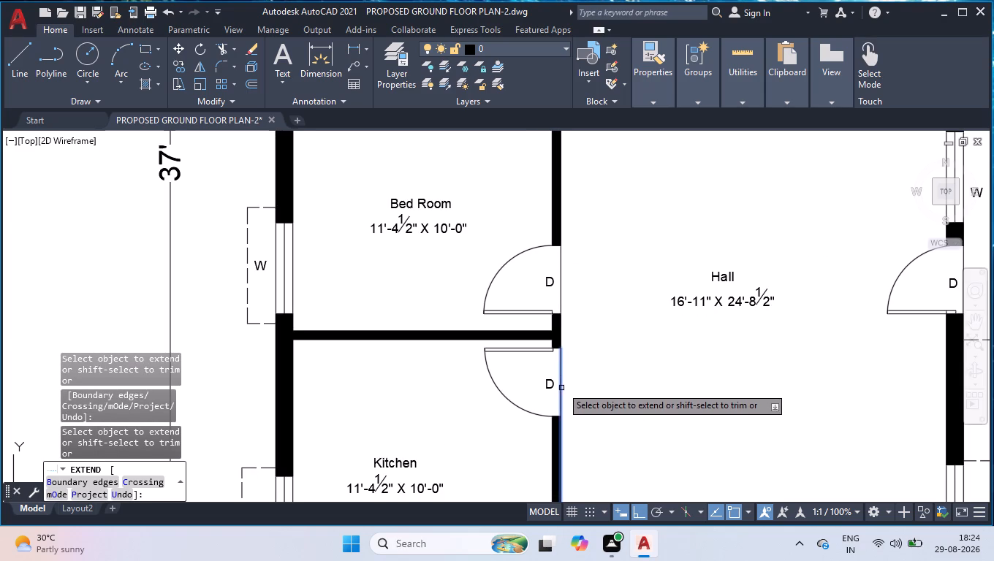
click(562, 384)
scroll(564, 375, down, 2)
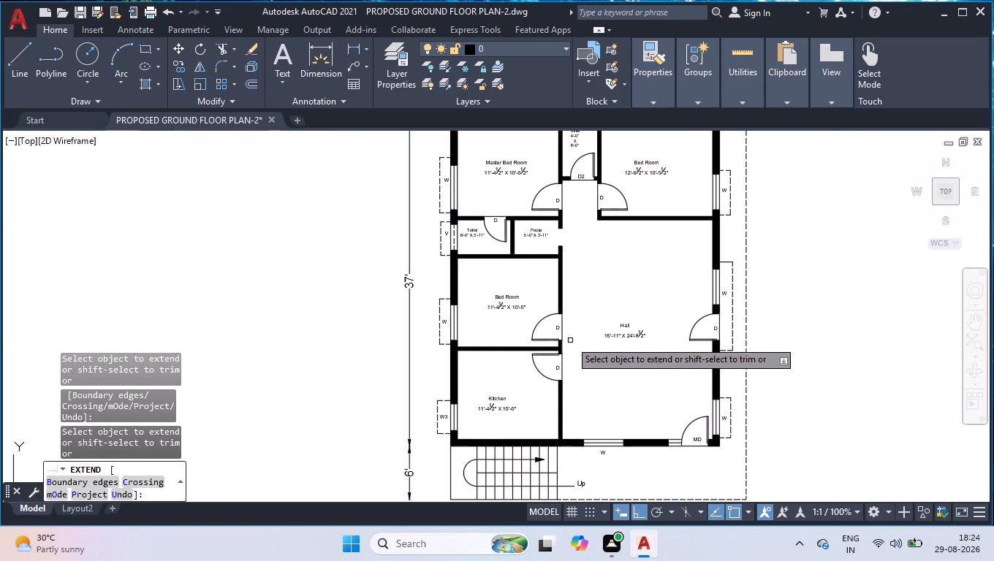
key(Return)
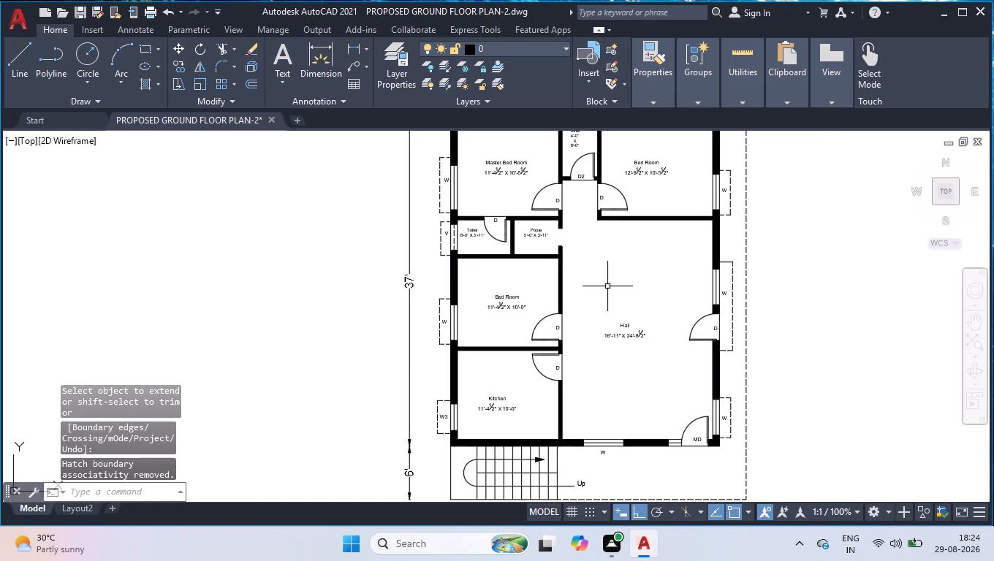
Examine the door openings of the Master Bed Room, upper Bed Room and both Toilets, and the Pooja opening.
scroll(614, 310, down, 1)
scroll(624, 302, up, 1)
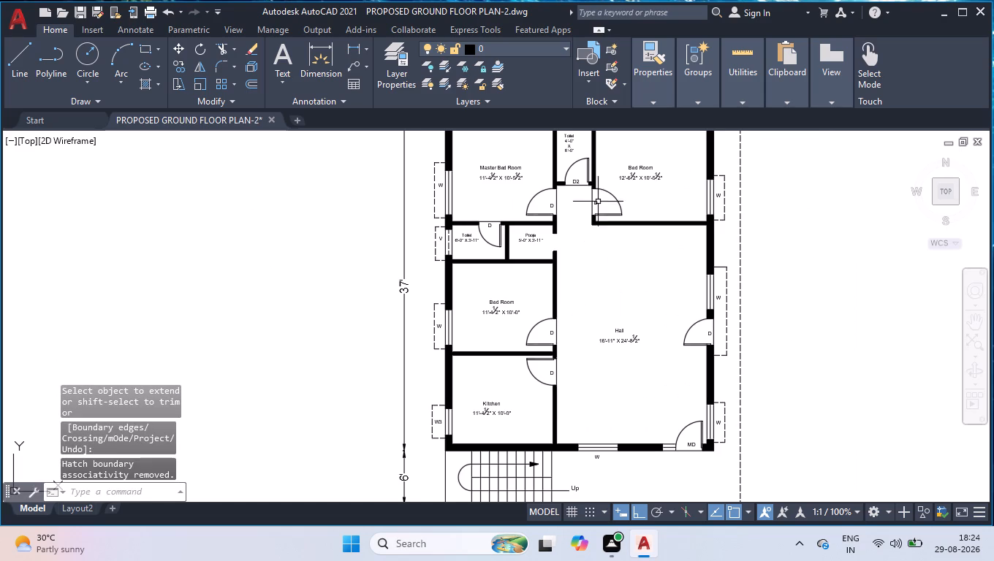
scroll(653, 161, up, 2)
scroll(650, 167, down, 1)
scroll(619, 248, down, 2)
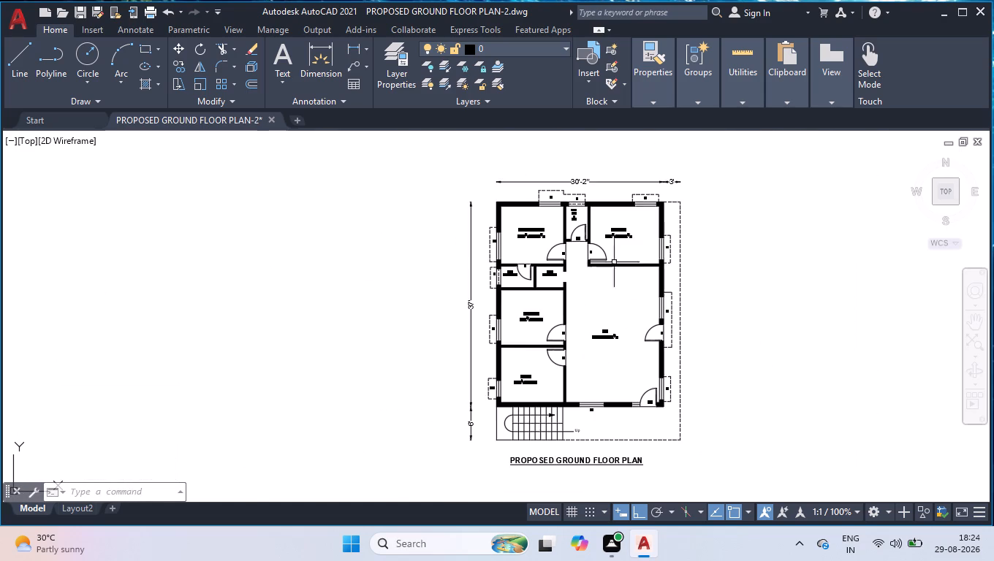
scroll(633, 196, up, 2)
scroll(523, 344, up, 2)
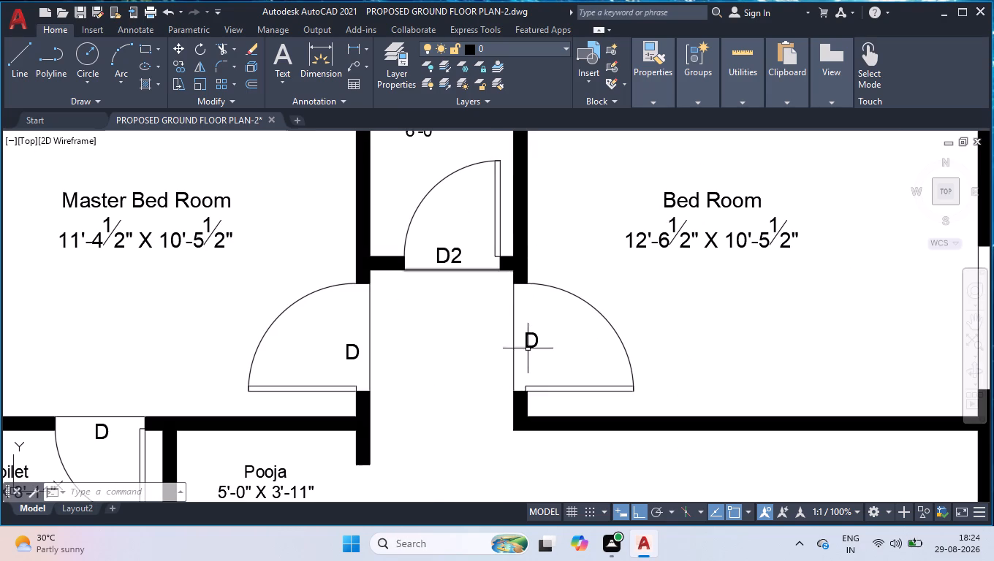
scroll(540, 345, up, 2)
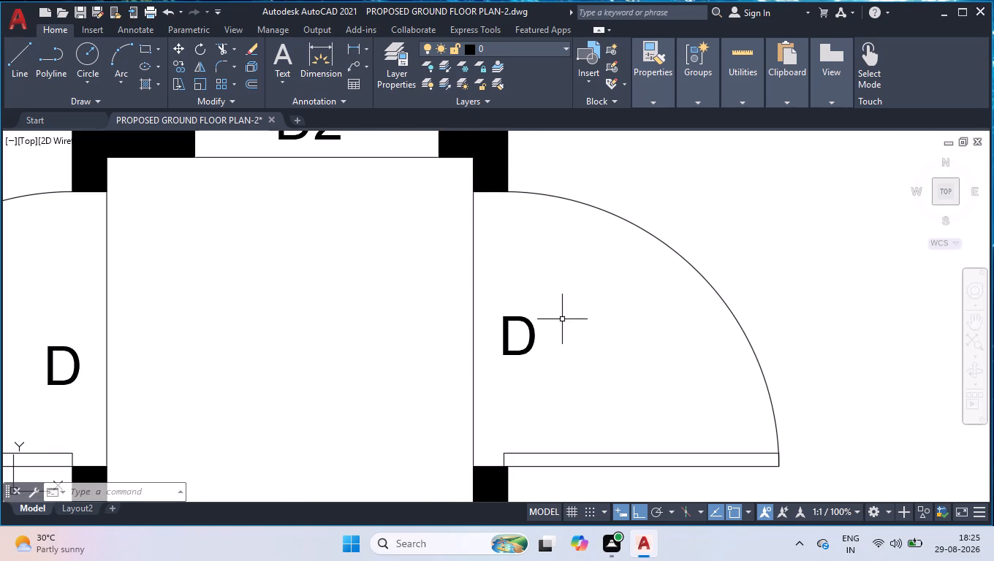
scroll(562, 319, down, 9)
scroll(560, 325, up, 2)
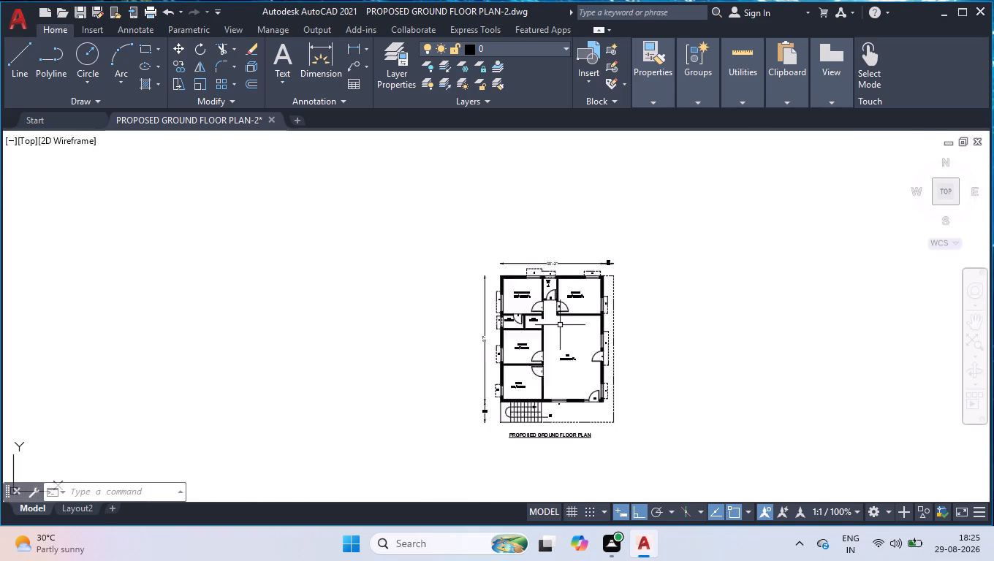
scroll(560, 325, up, 3)
scroll(497, 322, up, 2)
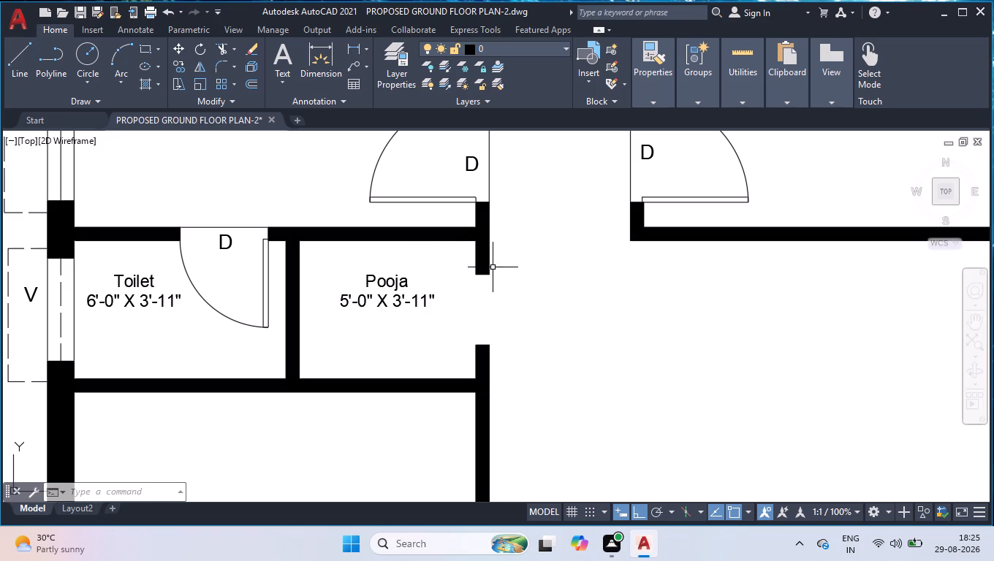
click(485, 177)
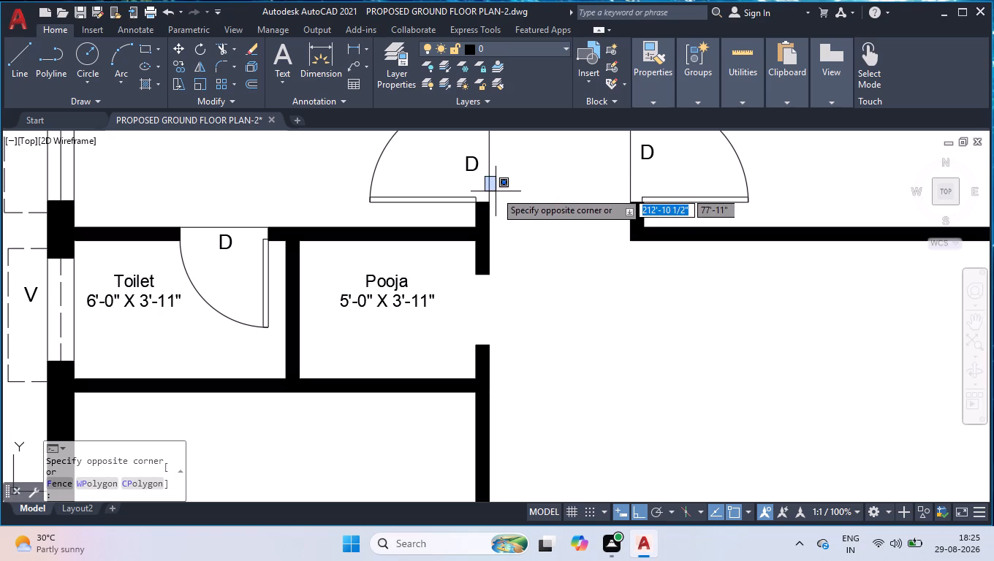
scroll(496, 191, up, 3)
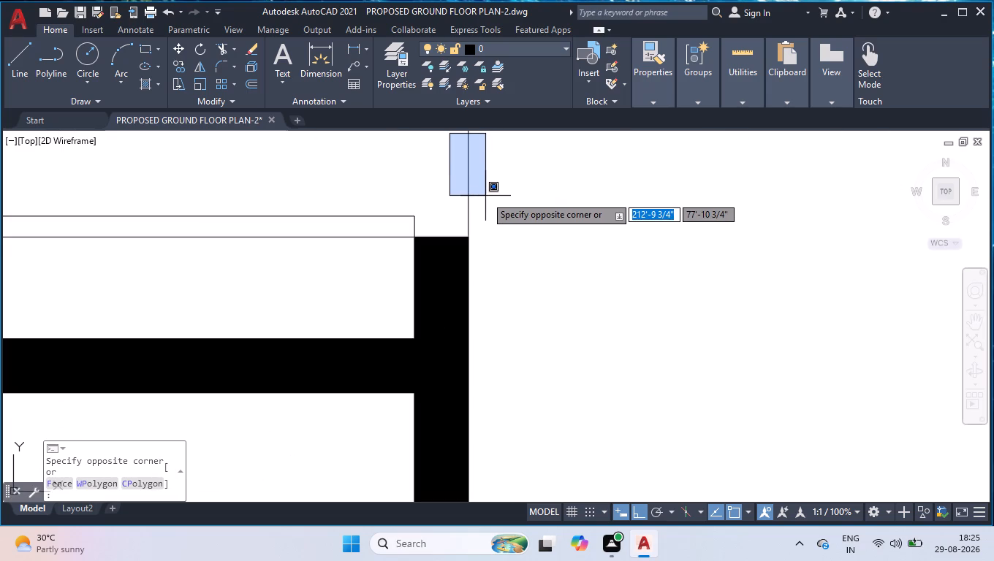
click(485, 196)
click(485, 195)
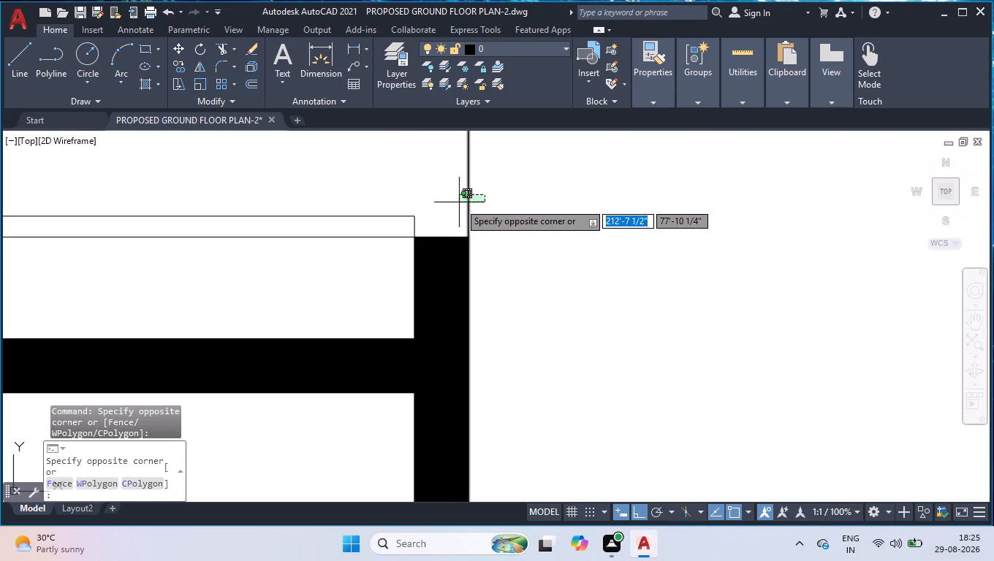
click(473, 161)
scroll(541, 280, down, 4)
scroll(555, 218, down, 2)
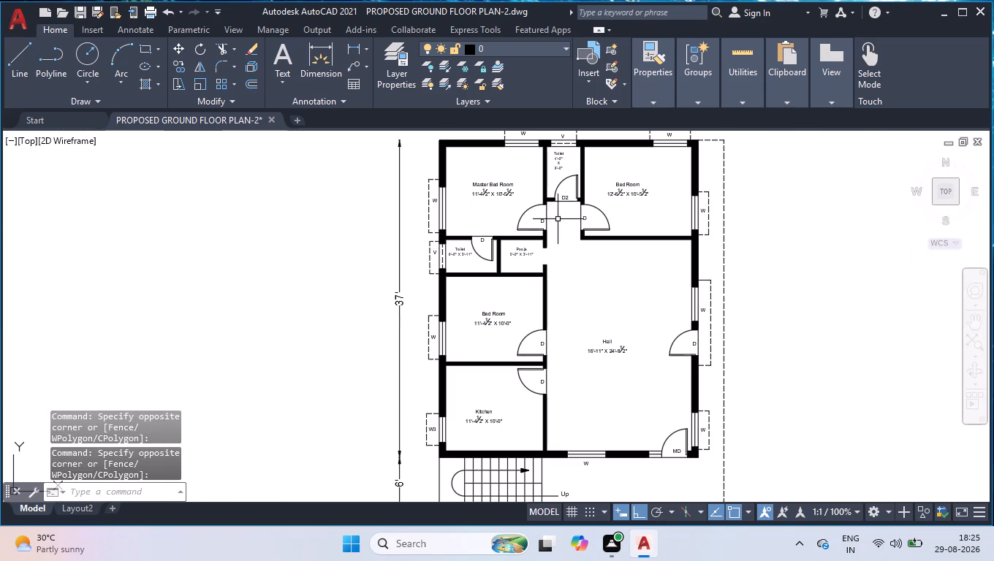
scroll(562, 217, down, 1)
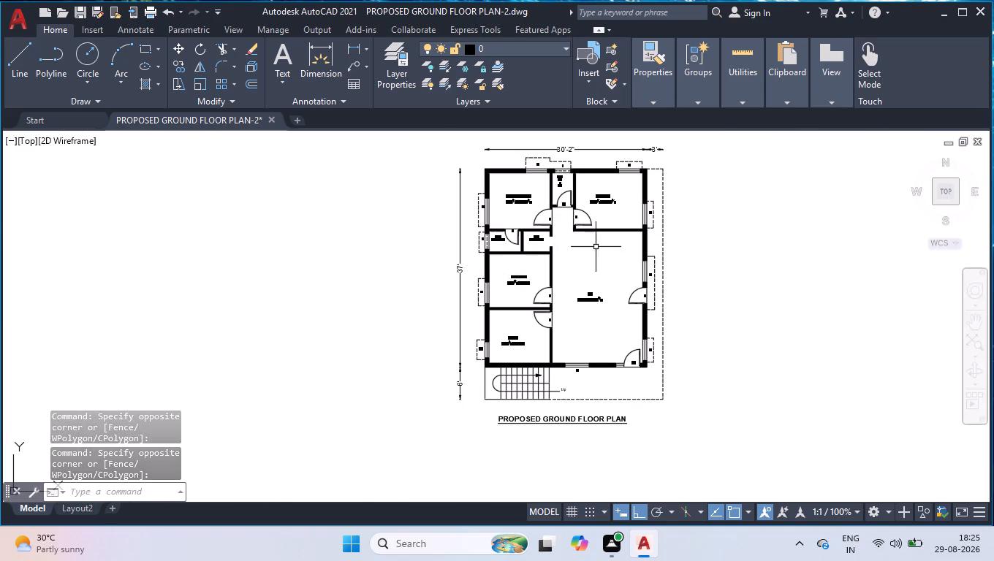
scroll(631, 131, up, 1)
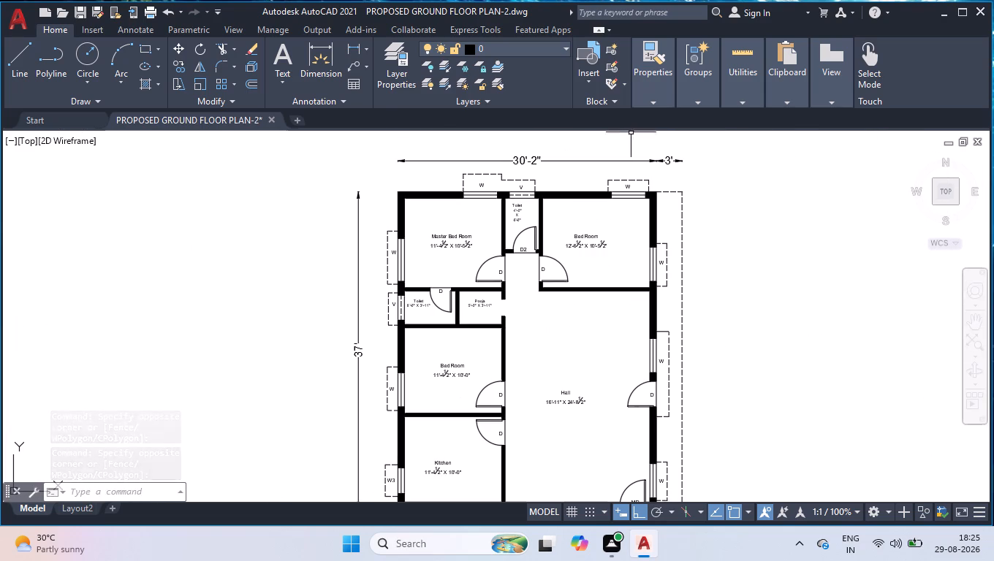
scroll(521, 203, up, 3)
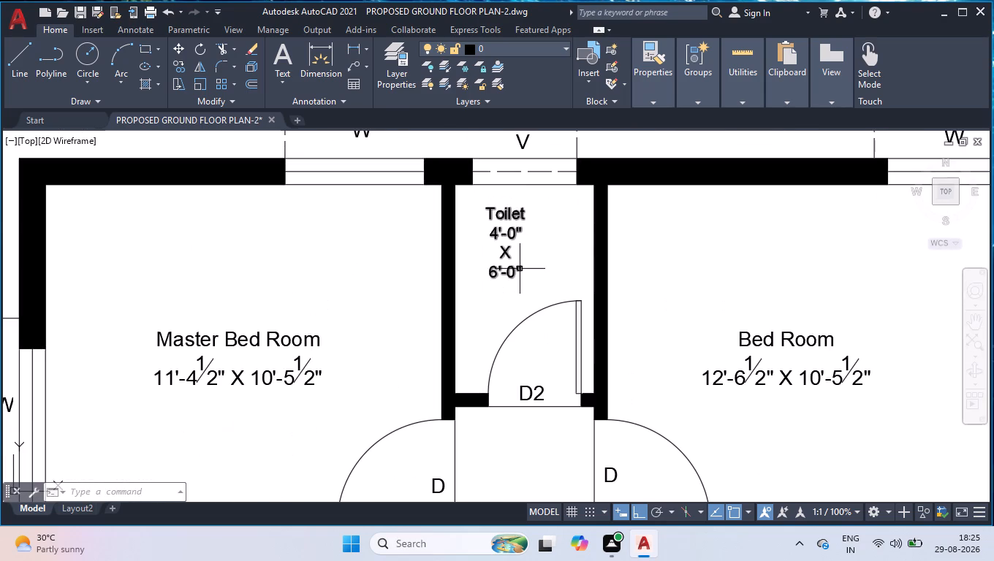
Turn on polar tracking and move the 4'-0" X 6'-0" Toilet label slightly up and toward the Master Bed Room wall.
scroll(520, 269, up, 1)
scroll(534, 141, up, 1)
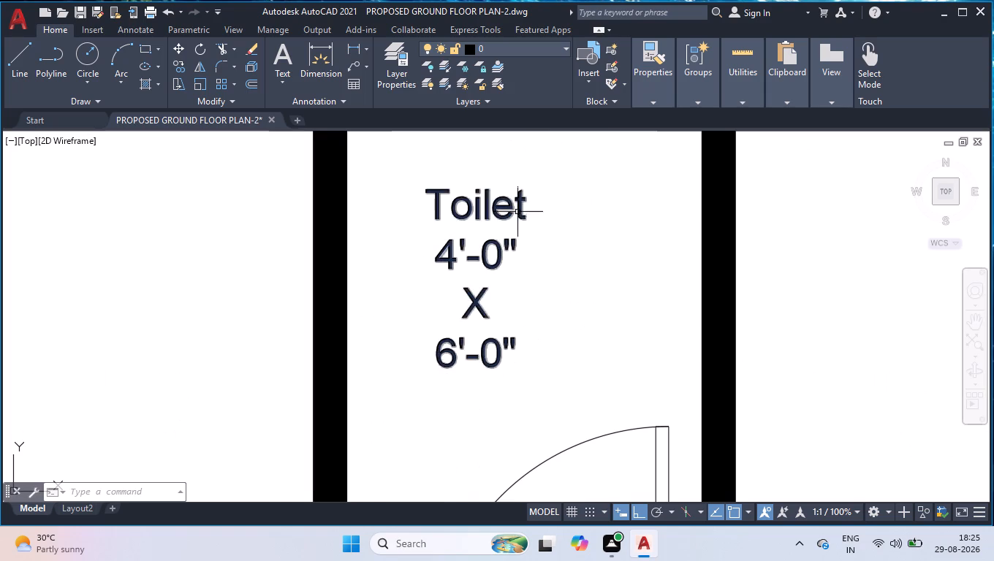
click(518, 207)
scroll(421, 217, down, 2)
scroll(417, 197, up, 1)
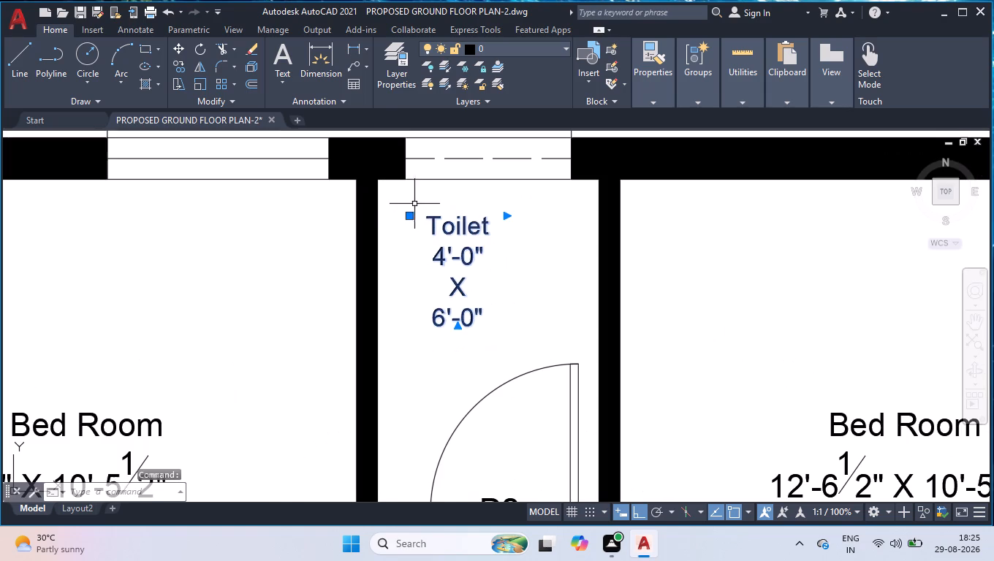
click(408, 216)
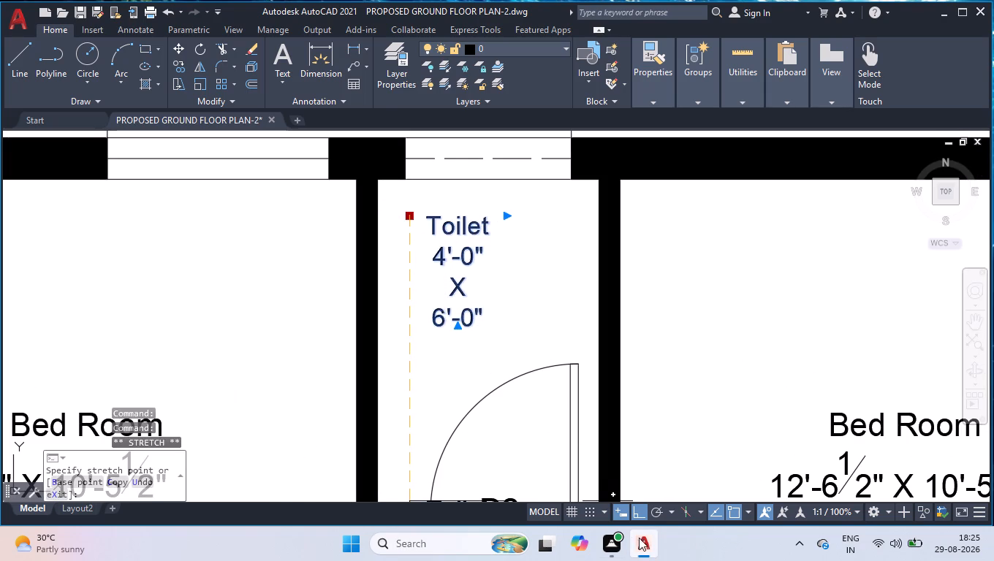
click(659, 516)
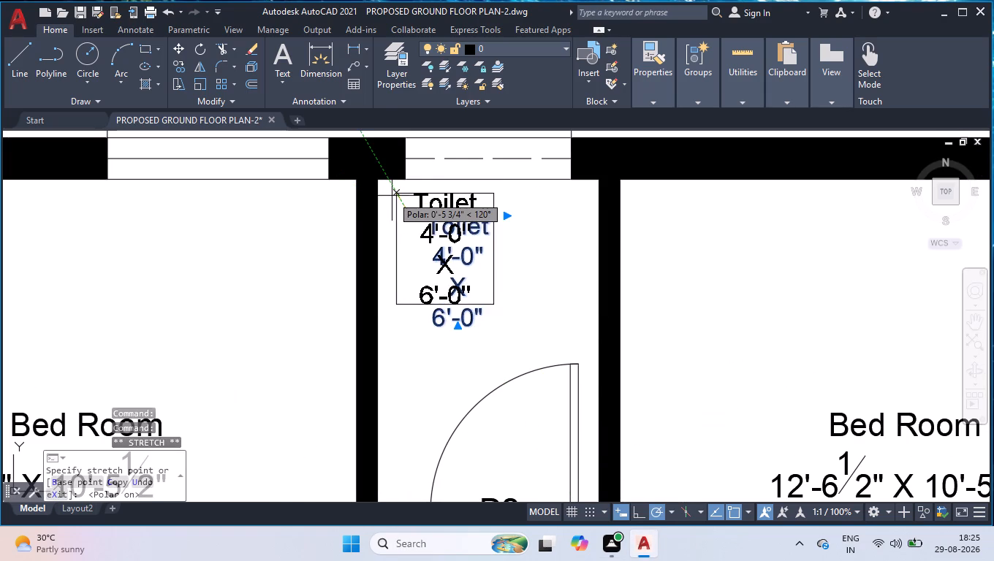
click(391, 200)
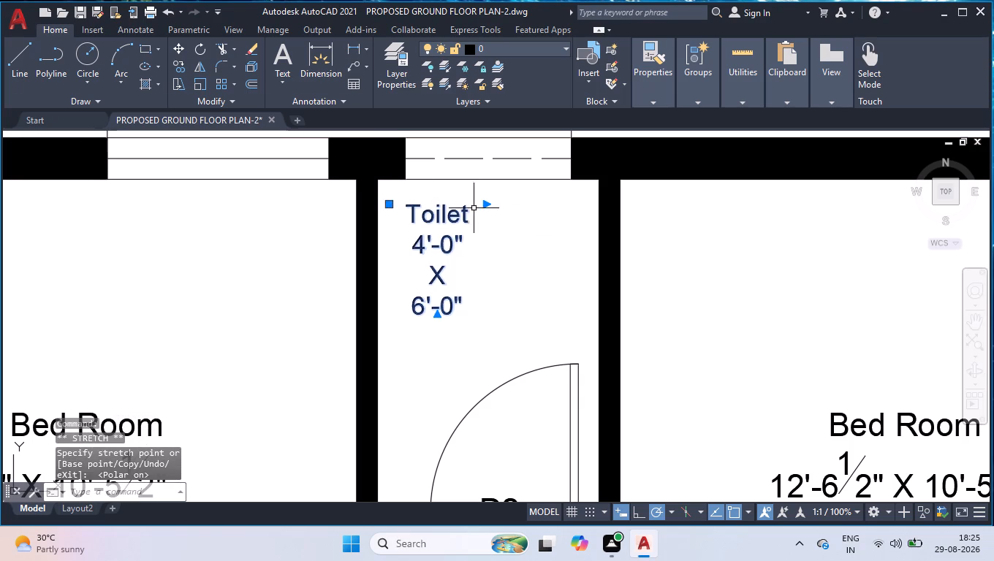
shift+click(458, 181)
shift+click(446, 192)
shift+click(433, 218)
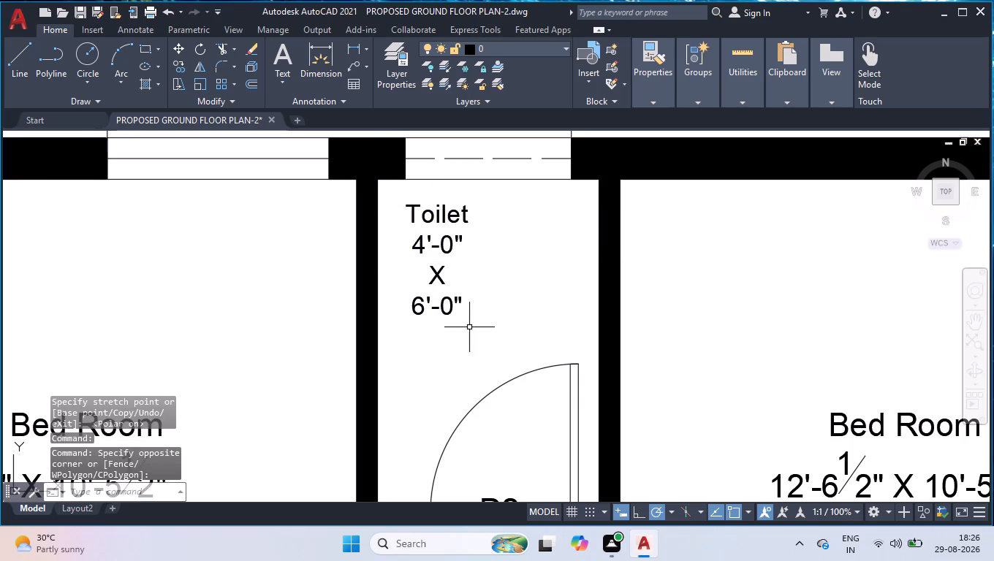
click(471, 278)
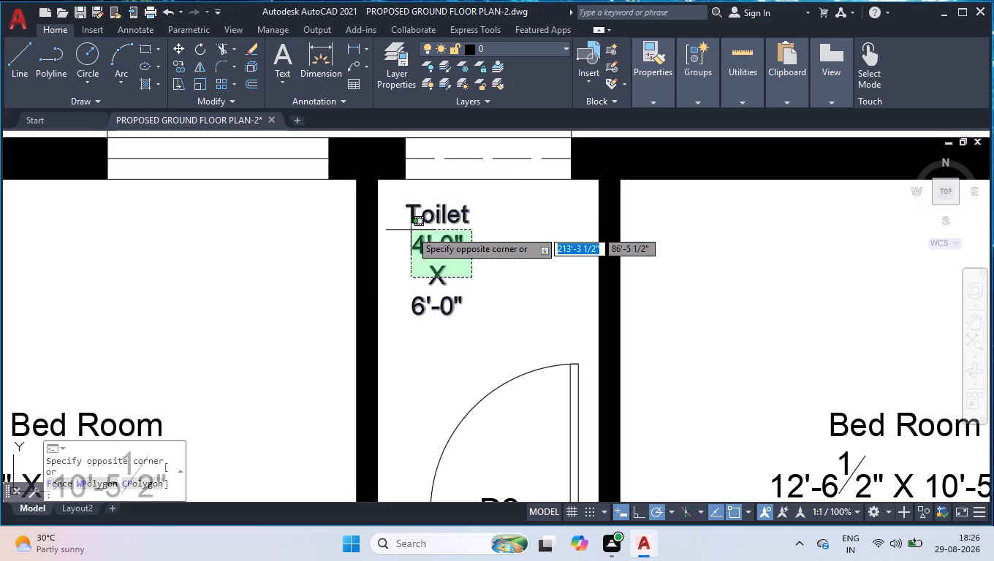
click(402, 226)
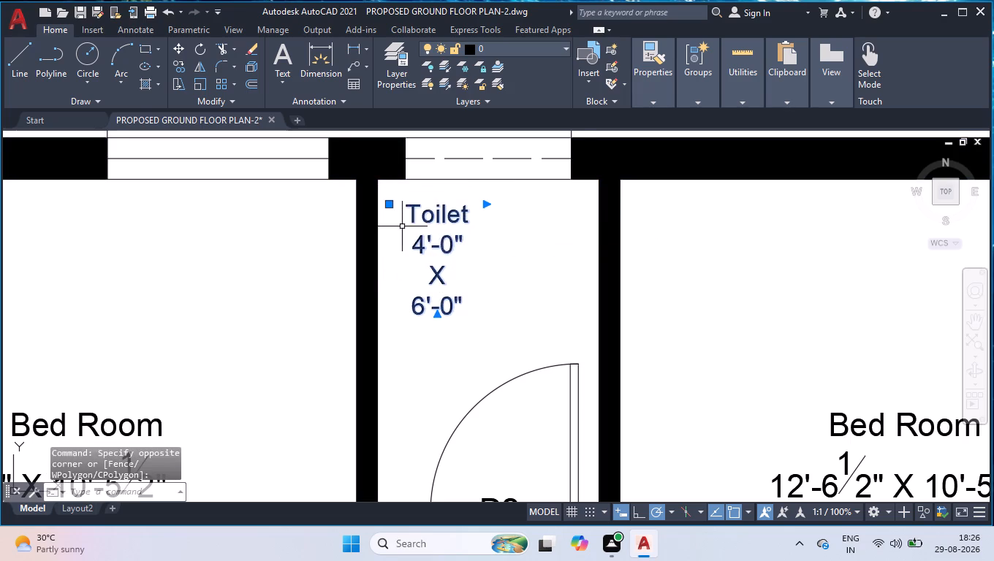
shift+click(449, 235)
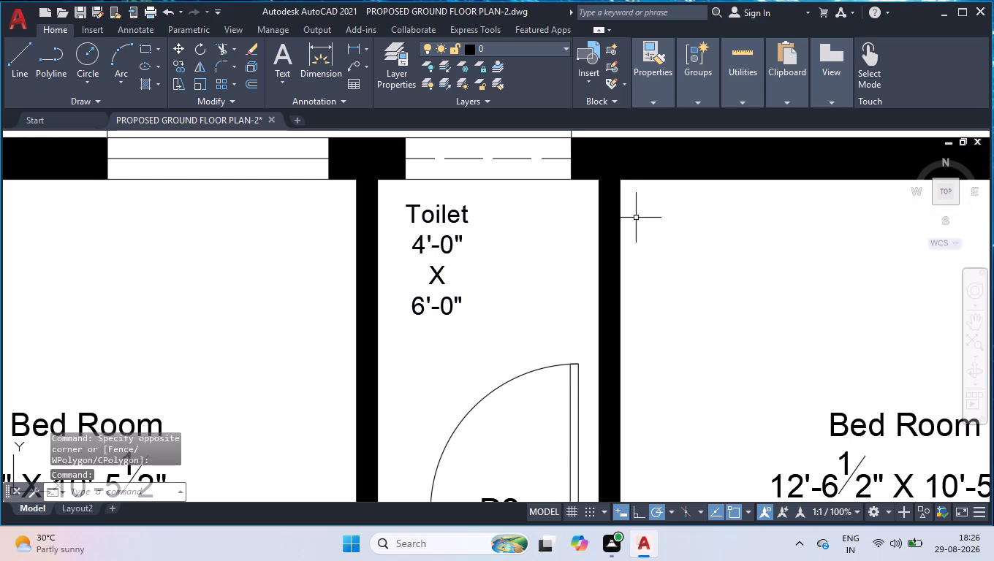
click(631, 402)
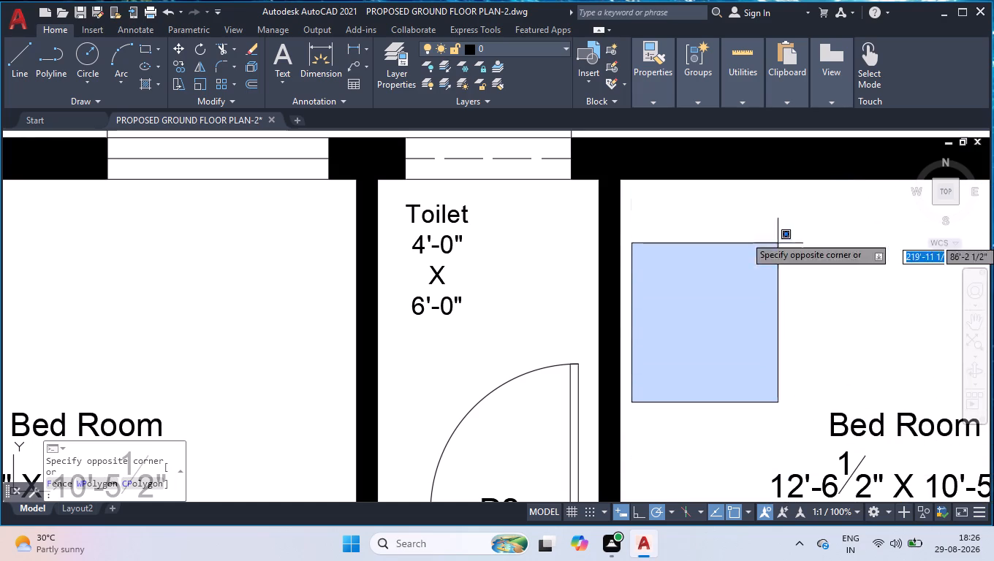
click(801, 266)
Examine the overall ground floor plan with its outer dimensions, room labels, staircase and title, using the Top view.
scroll(684, 372, down, 1)
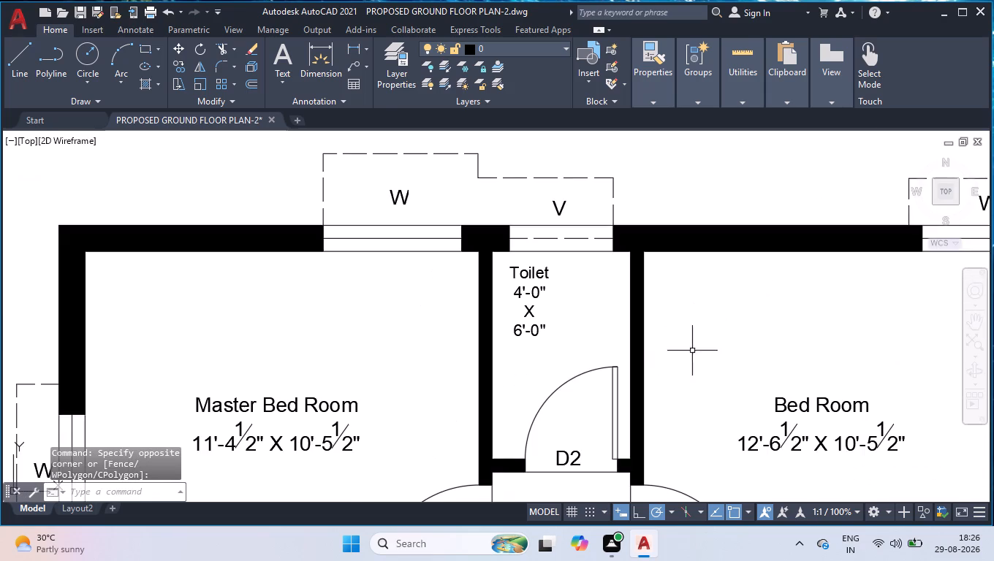
scroll(692, 351, down, 2)
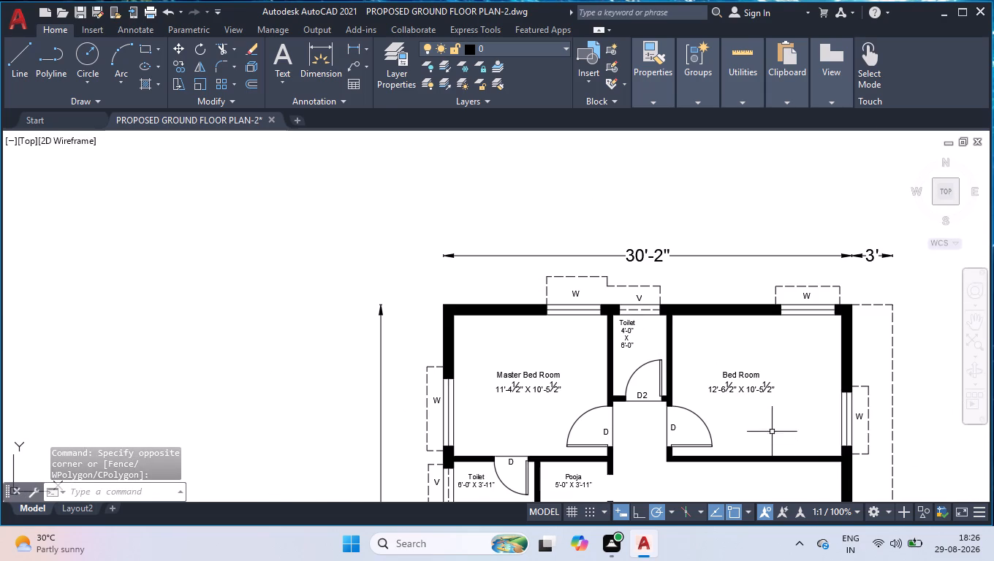
scroll(699, 332, down, 1)
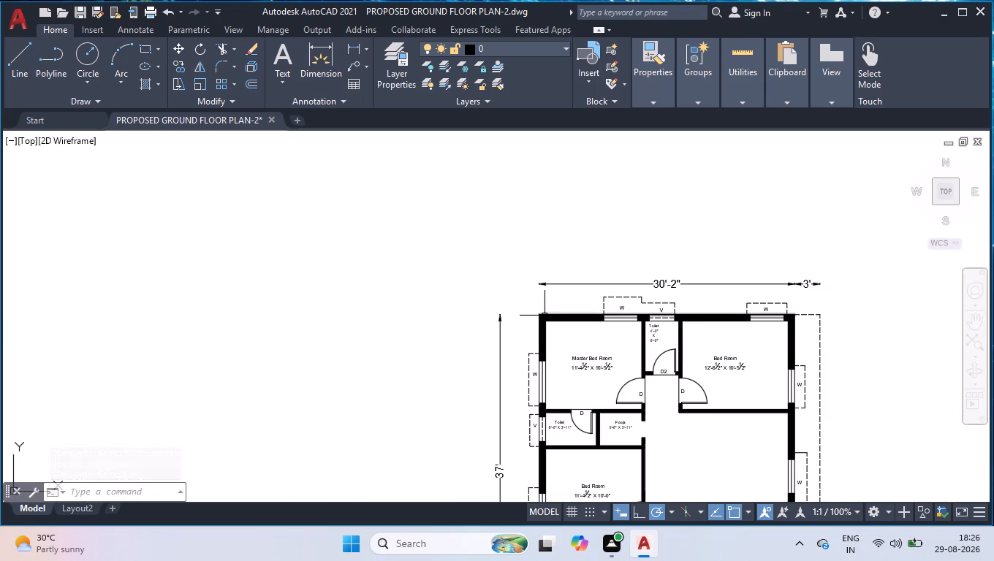
scroll(683, 342, down, 2)
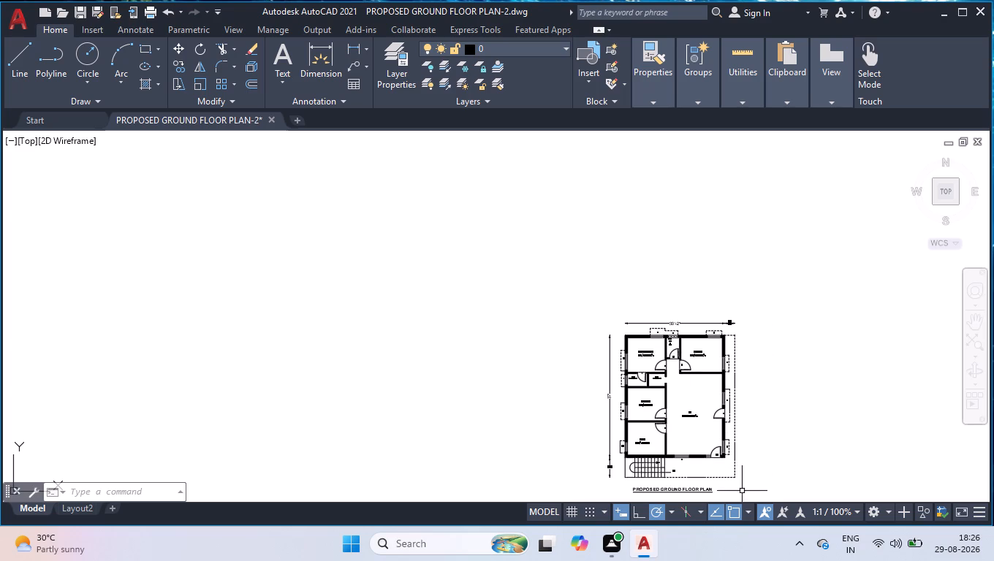
scroll(743, 492, up, 2)
scroll(732, 465, down, 1)
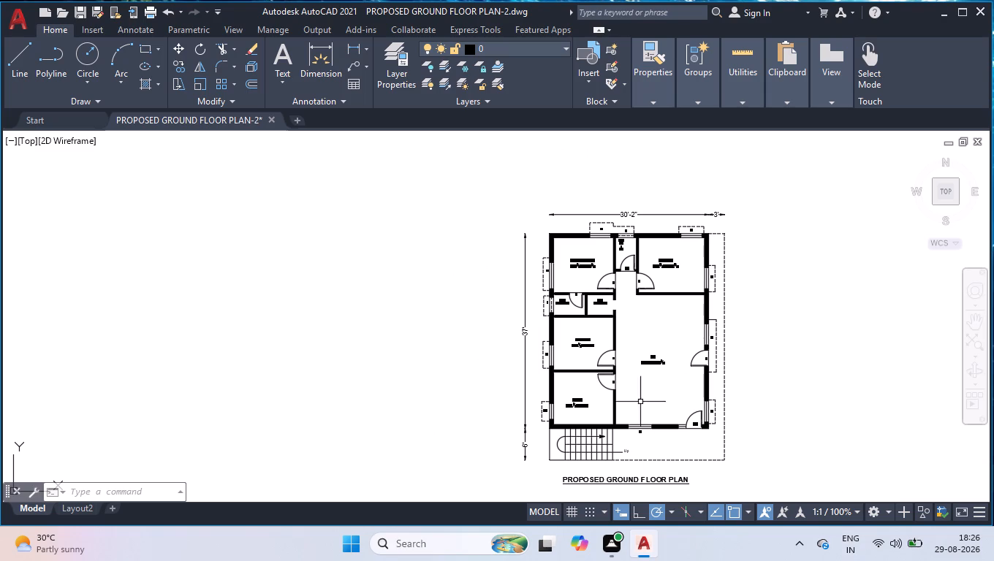
click(942, 191)
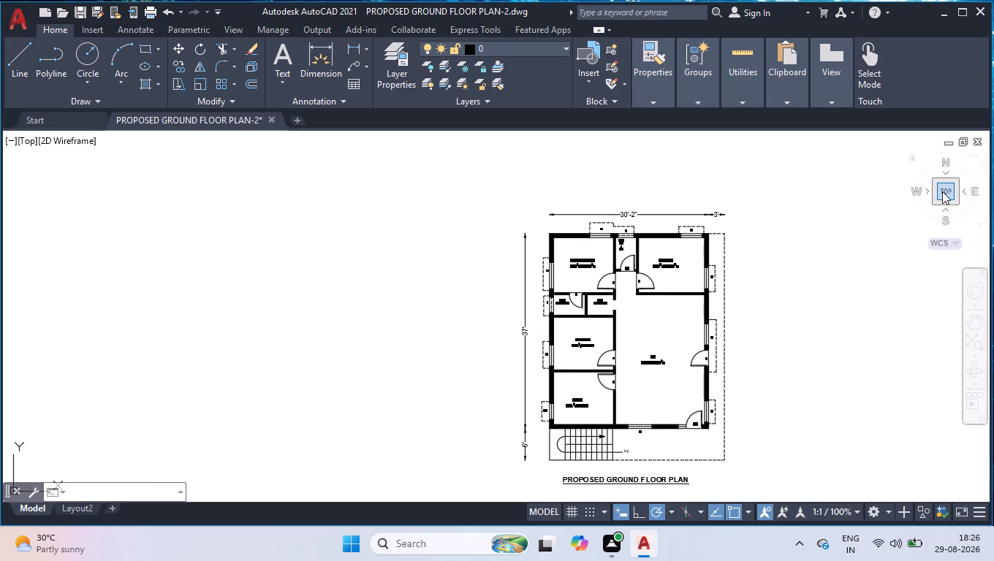
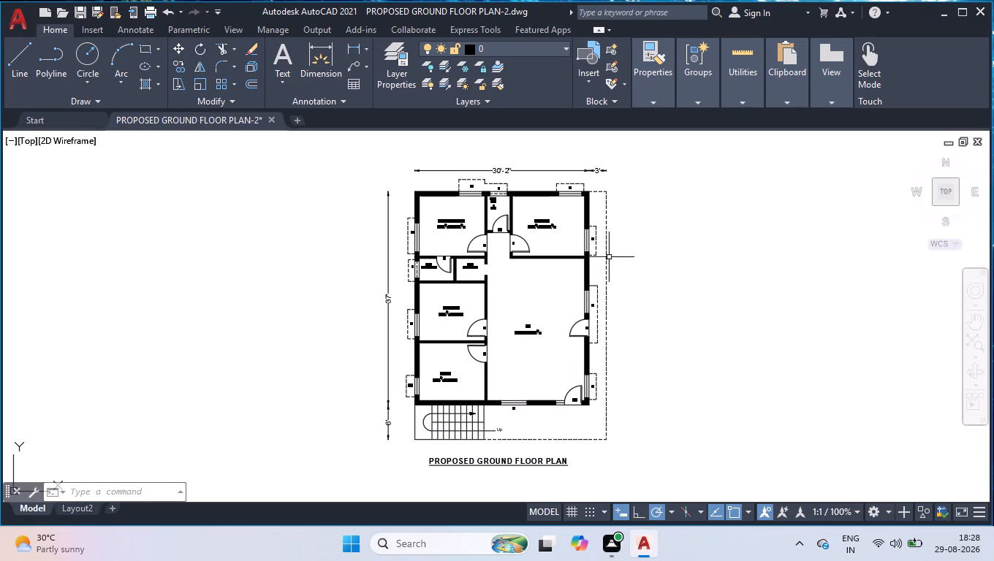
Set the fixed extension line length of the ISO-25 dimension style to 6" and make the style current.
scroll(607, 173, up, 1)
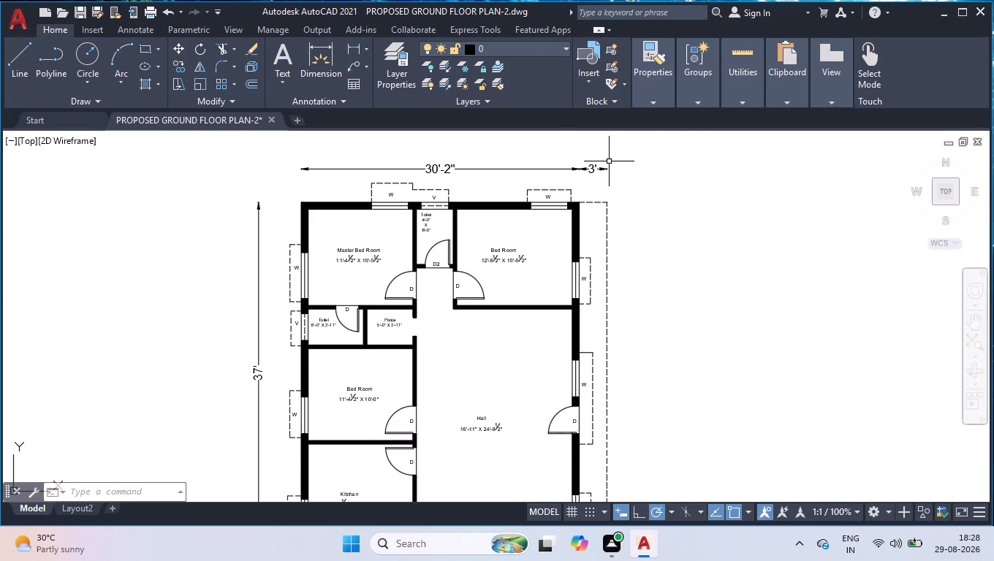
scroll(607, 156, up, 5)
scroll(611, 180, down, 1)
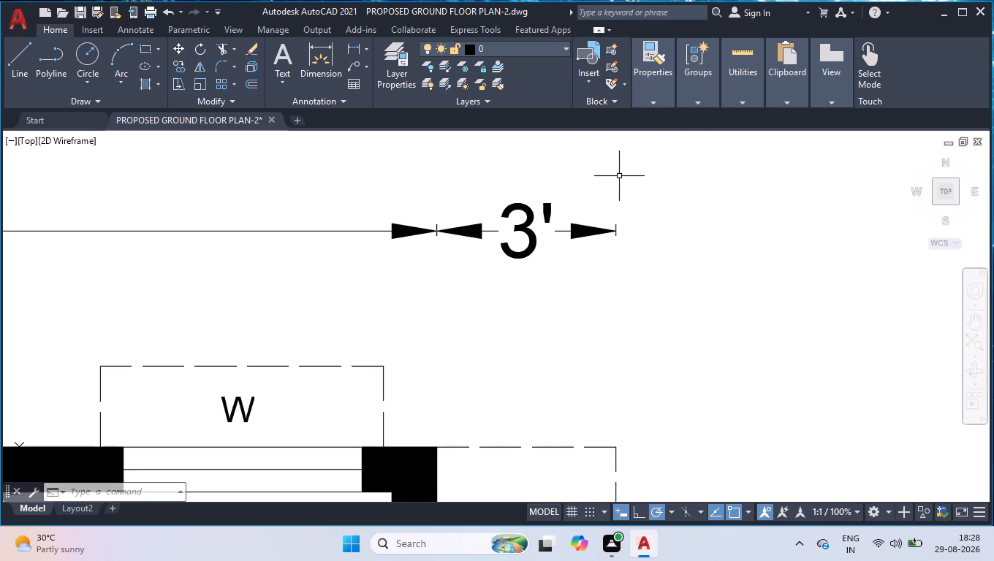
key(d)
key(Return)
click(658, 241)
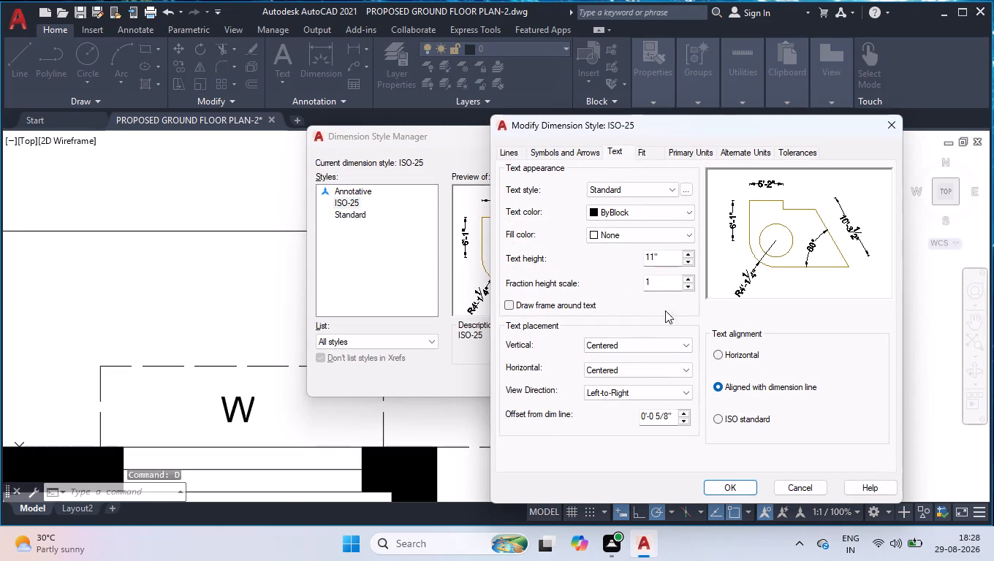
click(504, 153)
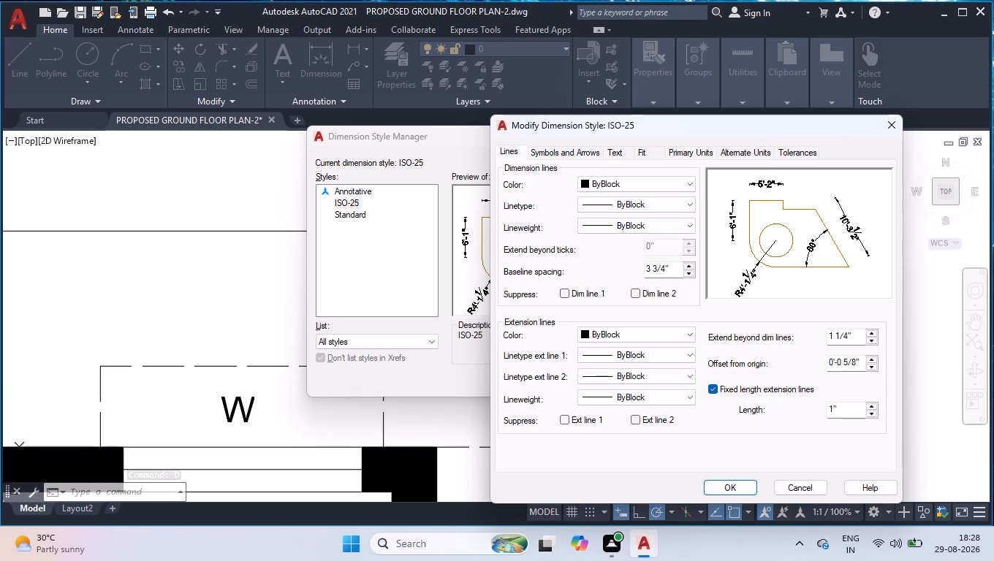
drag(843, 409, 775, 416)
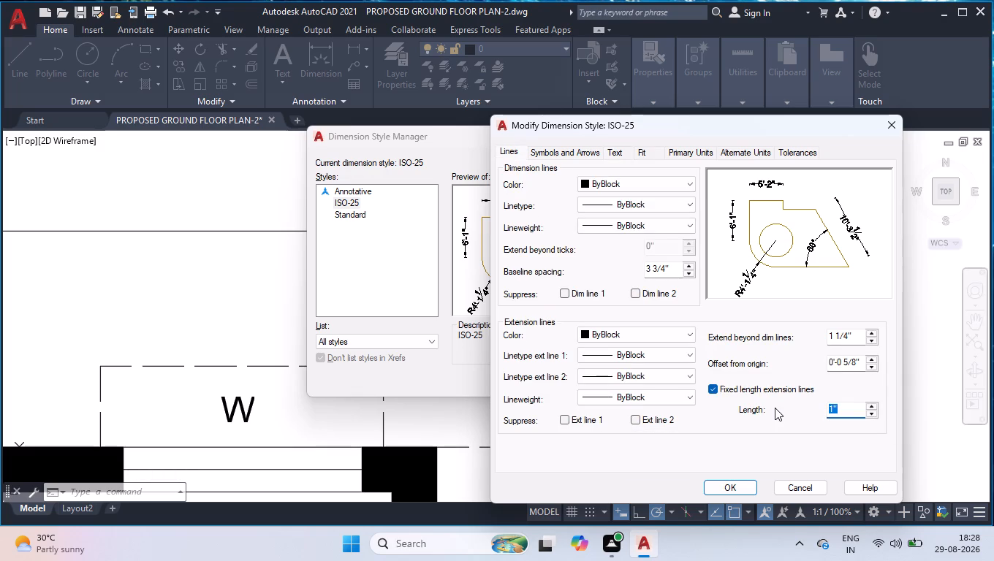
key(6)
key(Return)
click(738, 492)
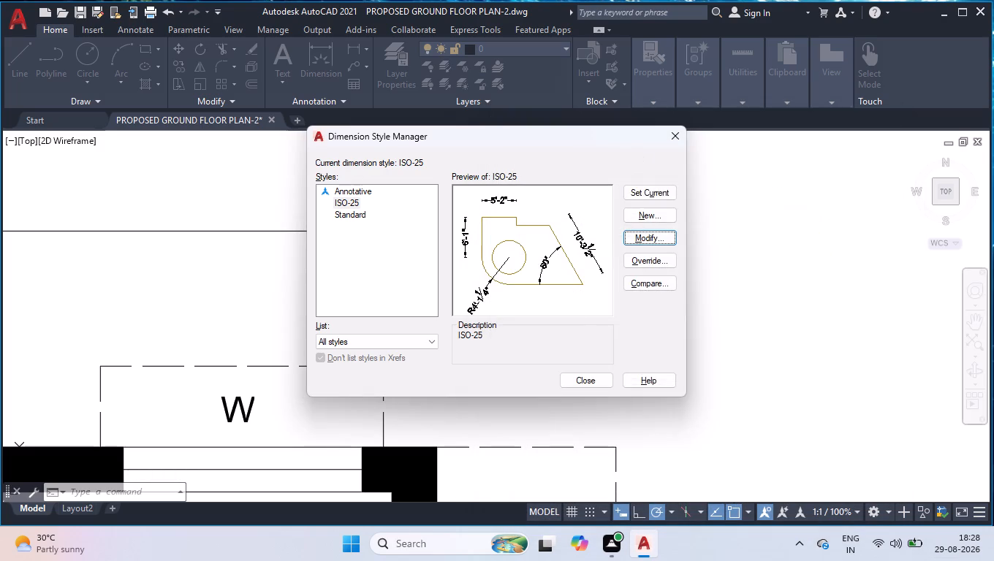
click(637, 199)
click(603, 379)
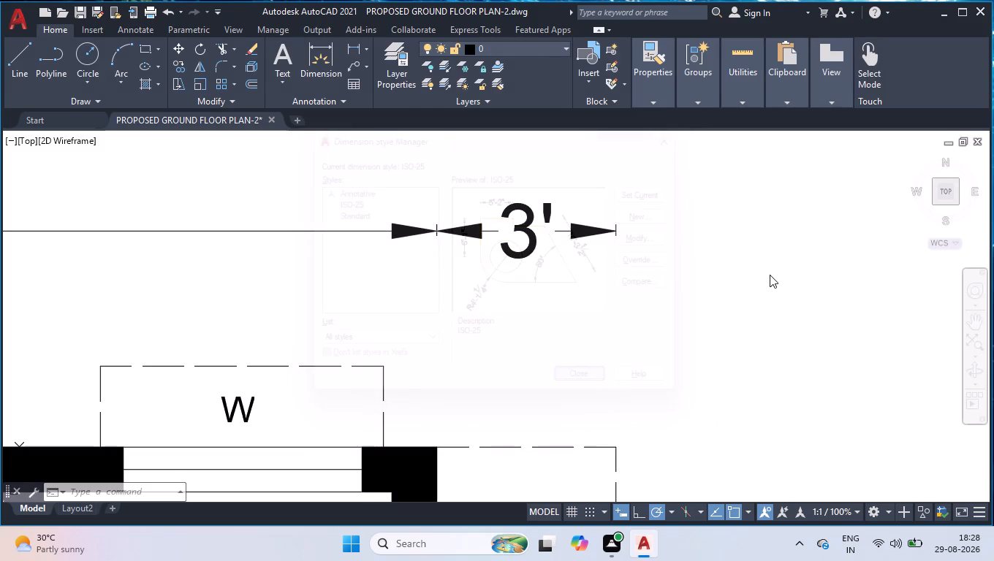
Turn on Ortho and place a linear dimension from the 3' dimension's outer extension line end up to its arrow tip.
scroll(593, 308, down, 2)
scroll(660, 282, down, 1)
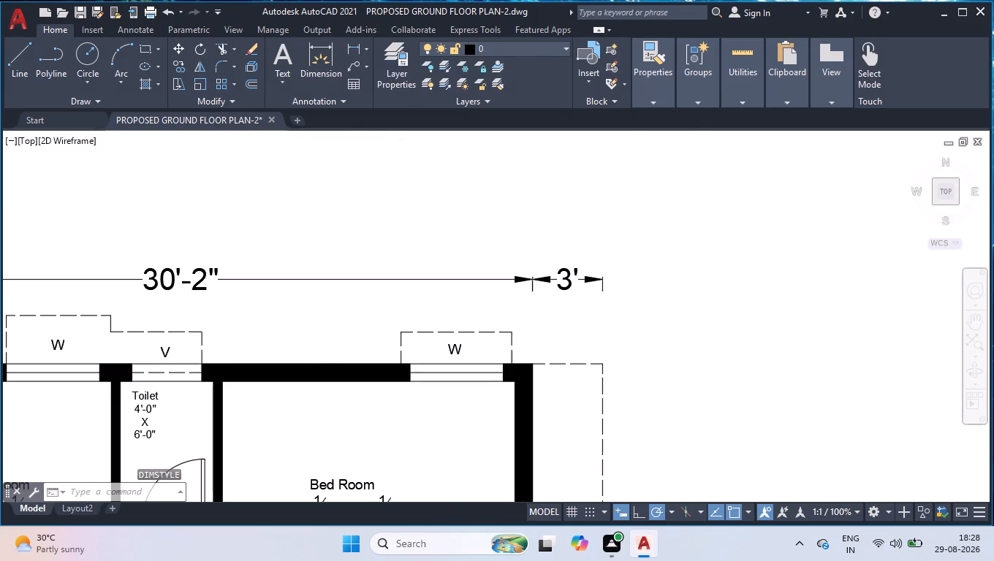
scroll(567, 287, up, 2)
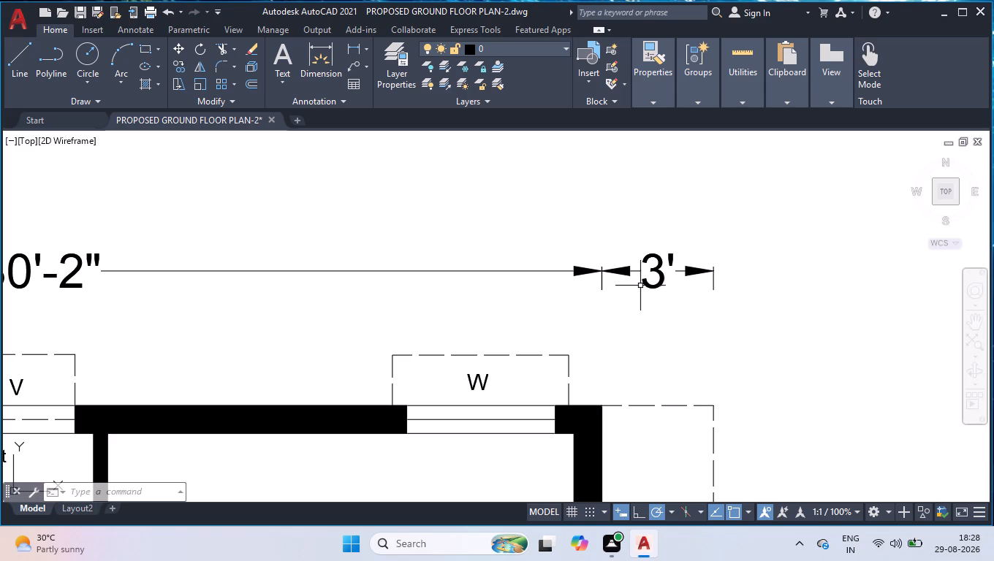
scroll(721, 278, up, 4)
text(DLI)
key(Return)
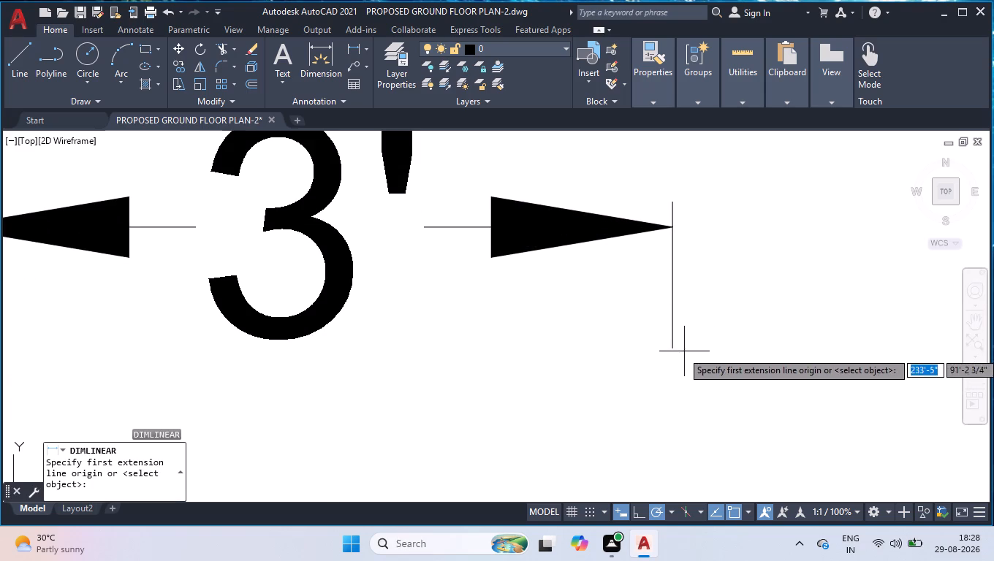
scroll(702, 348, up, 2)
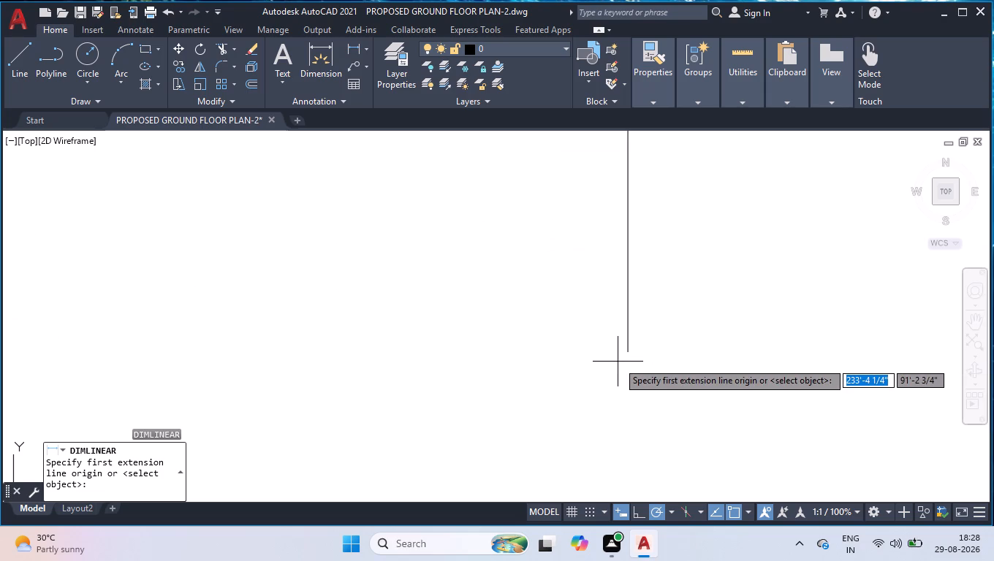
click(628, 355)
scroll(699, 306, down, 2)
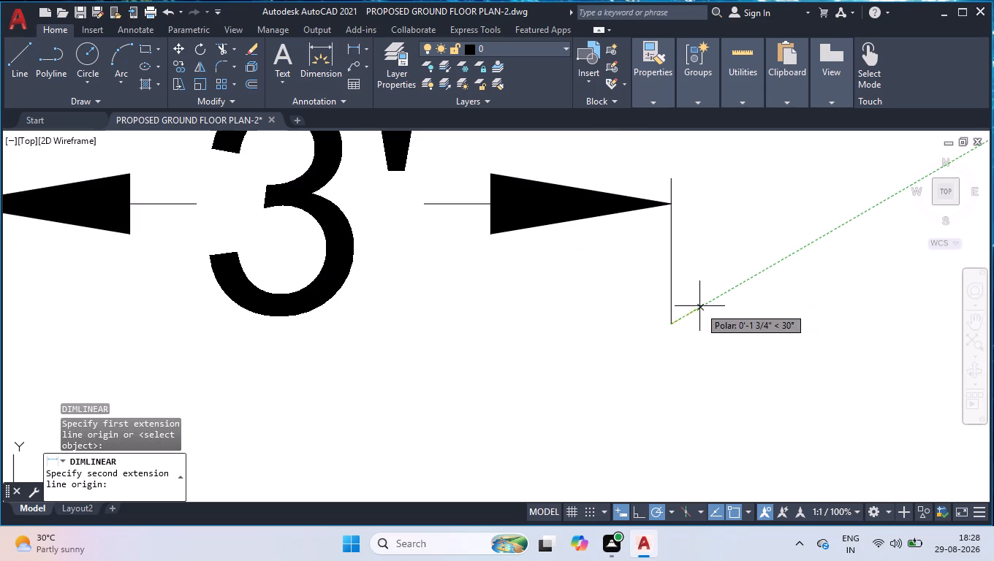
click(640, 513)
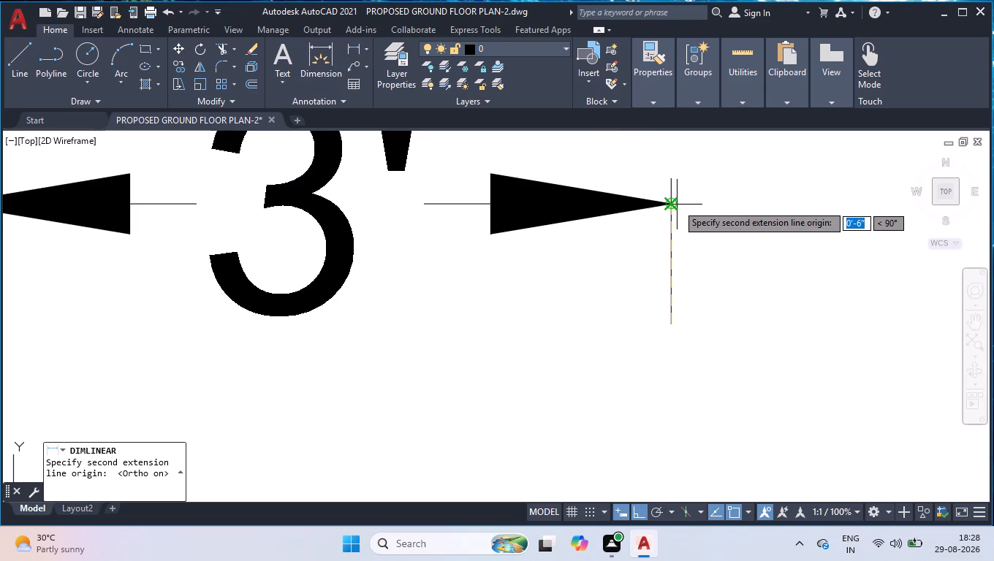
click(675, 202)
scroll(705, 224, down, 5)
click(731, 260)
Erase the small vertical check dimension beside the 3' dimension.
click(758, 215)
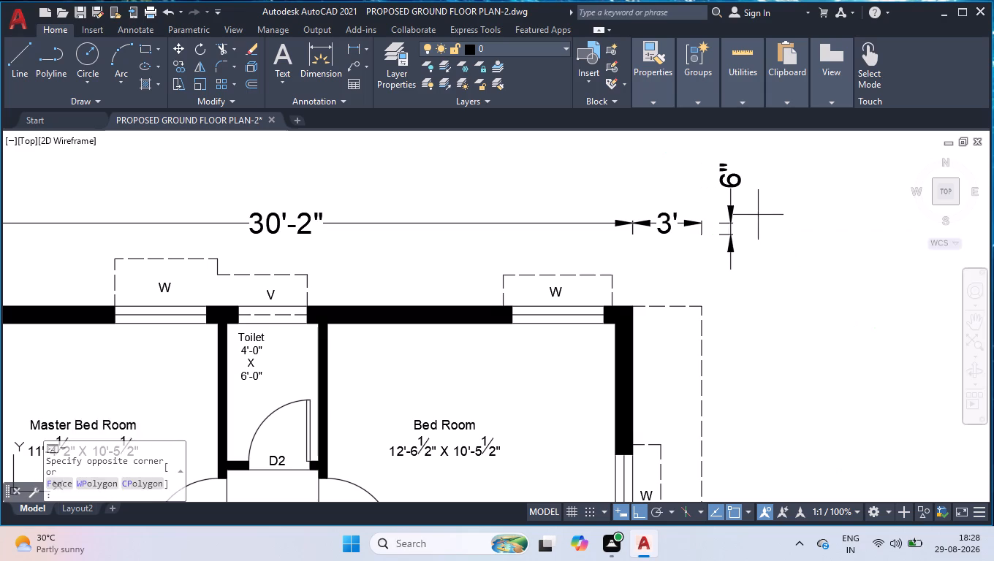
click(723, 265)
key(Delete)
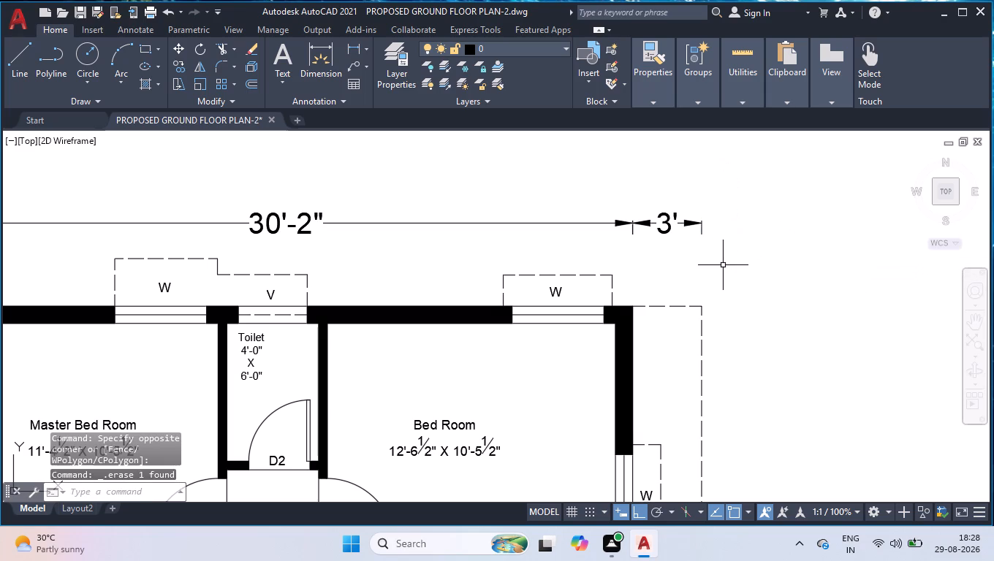
In the ISO-25 dimension style, try extending extension lines 6" beyond the dimension lines, and settle on 3".
key(d)
key(Return)
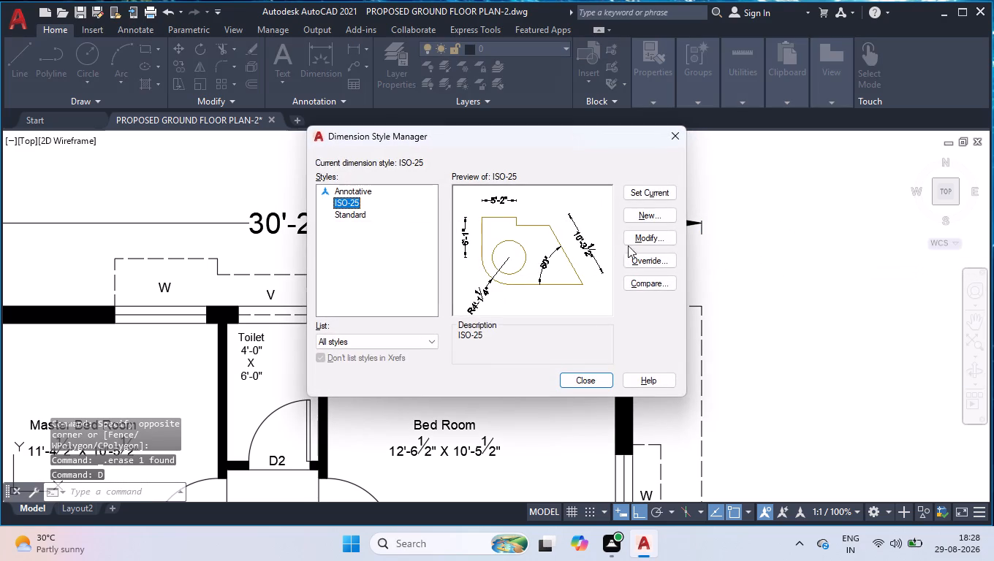
click(651, 237)
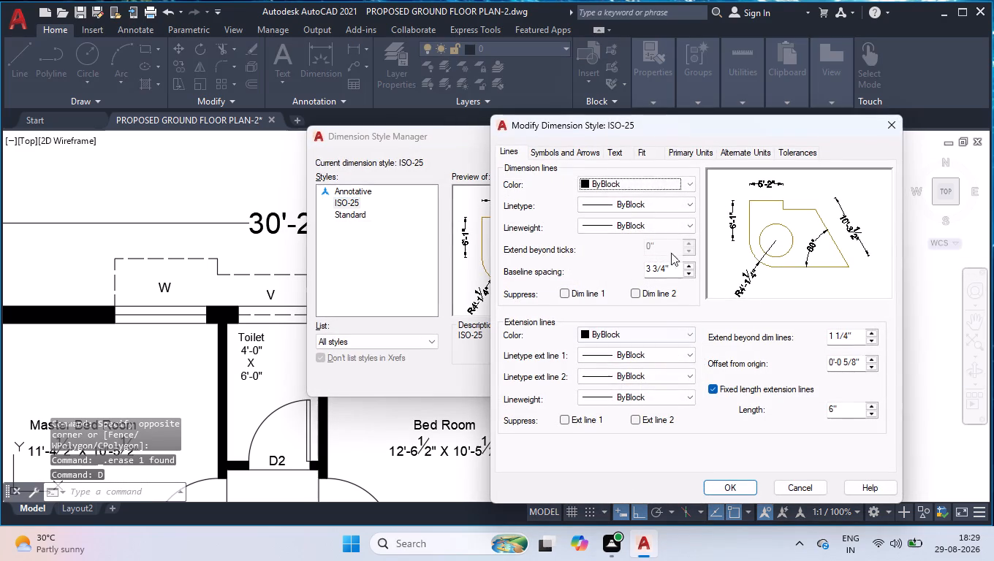
click(854, 340)
drag(854, 340, 727, 352)
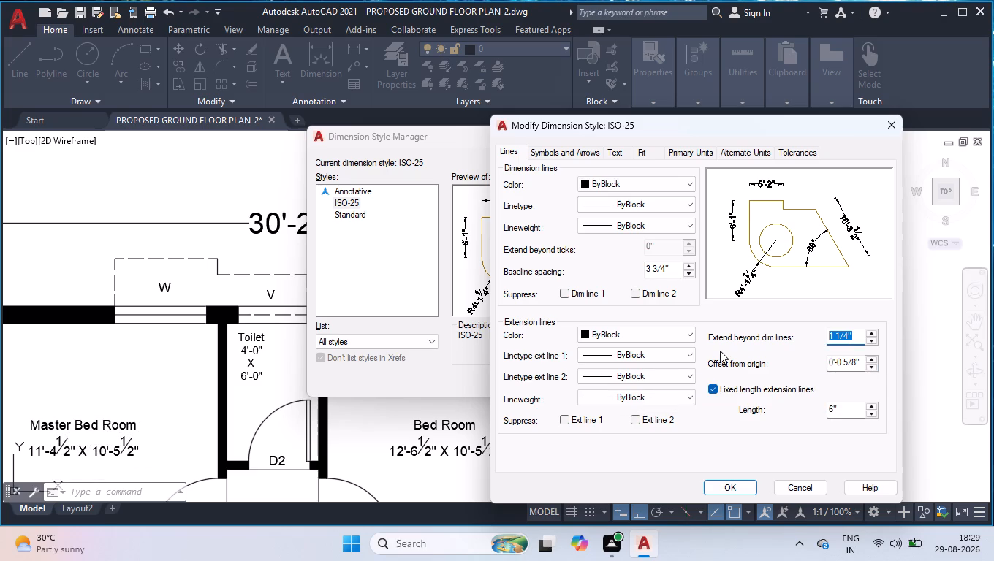
key(6)
key(Return)
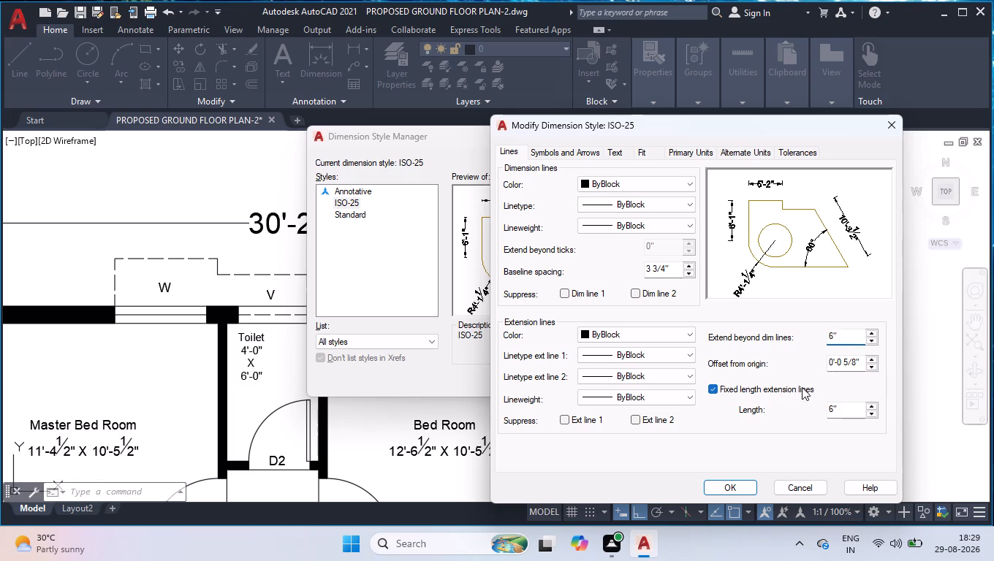
click(836, 336)
drag(836, 335, 775, 345)
key(3)
key(Return)
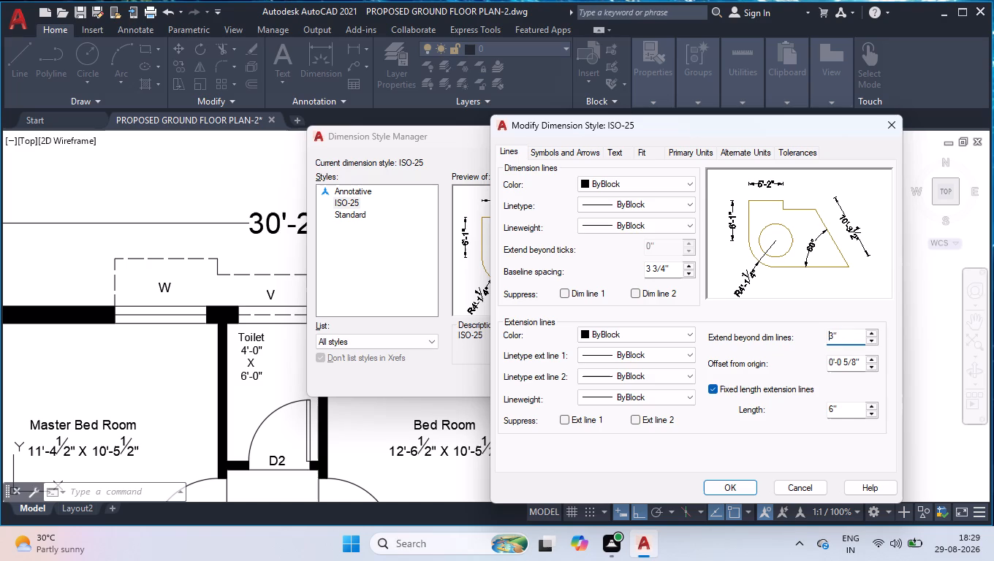
Set the ISO-25 fixed extension line length to 3" and make the style current.
click(841, 413)
key(BackSpace)
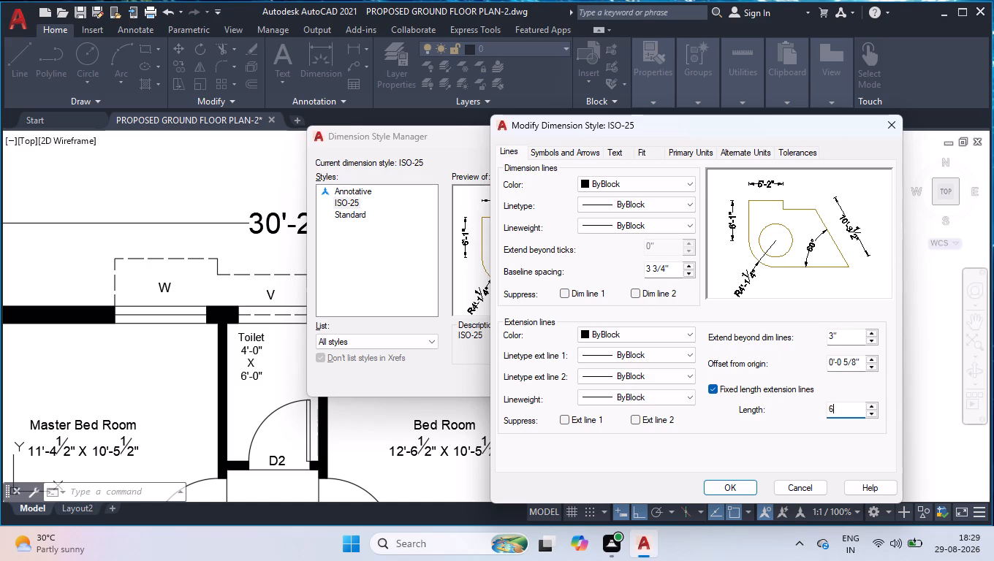
key(BackSpace)
key(BackSpace)
key(3)
key(Return)
click(711, 493)
click(653, 194)
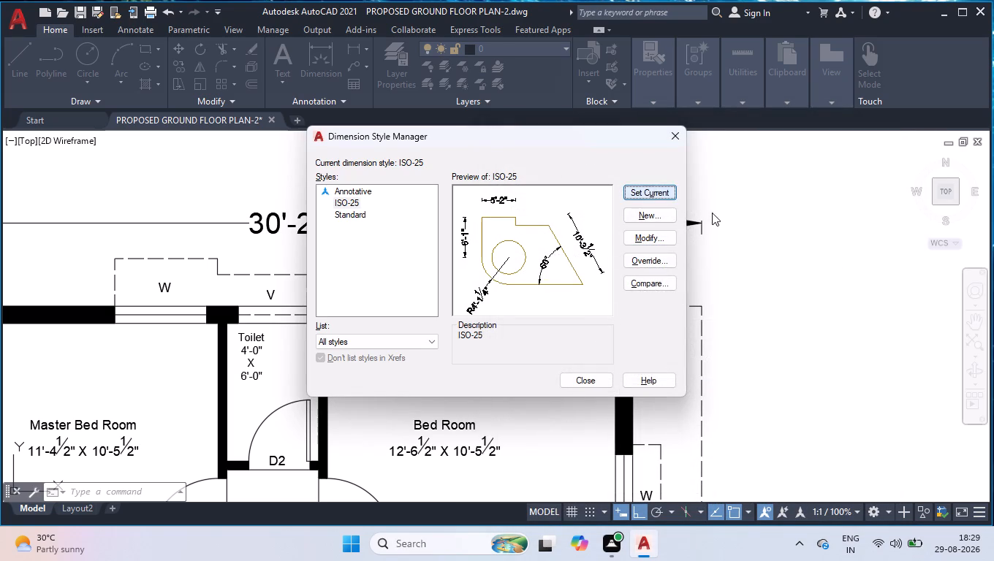
click(599, 378)
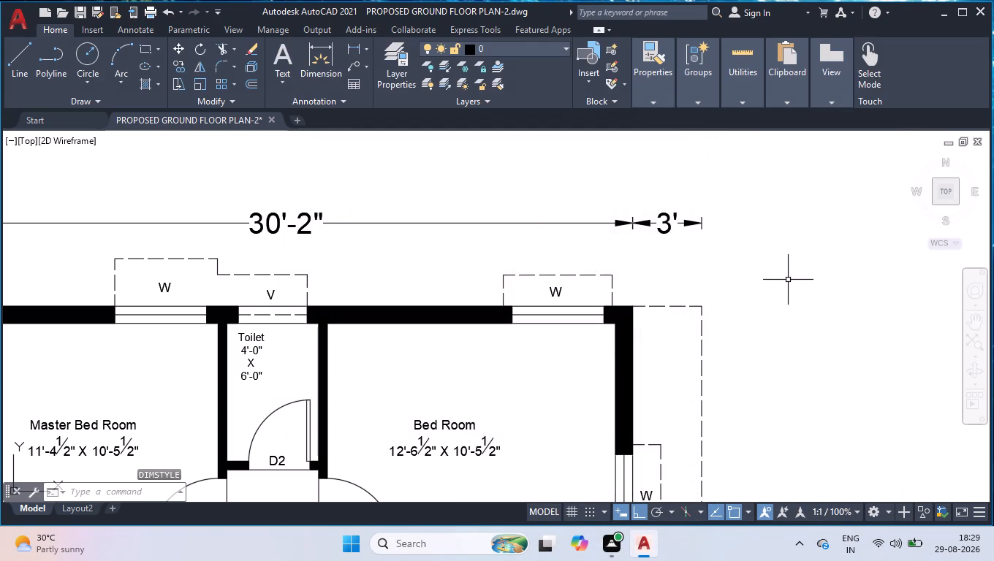
Centre-align the V label above the toilet ventilator at the top wall and re-enter its text as V.
scroll(788, 280, down, 2)
scroll(697, 210, down, 1)
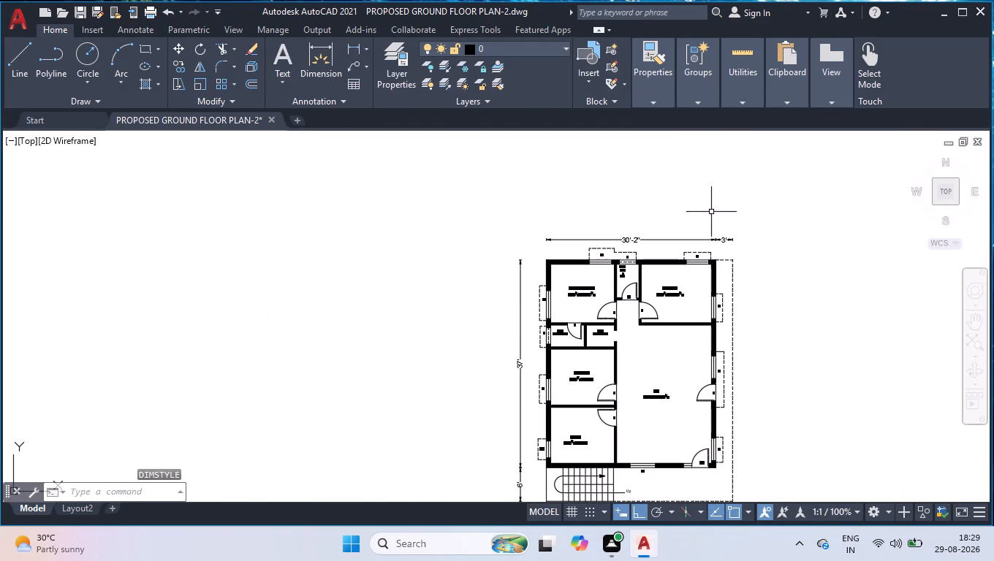
scroll(754, 312, down, 1)
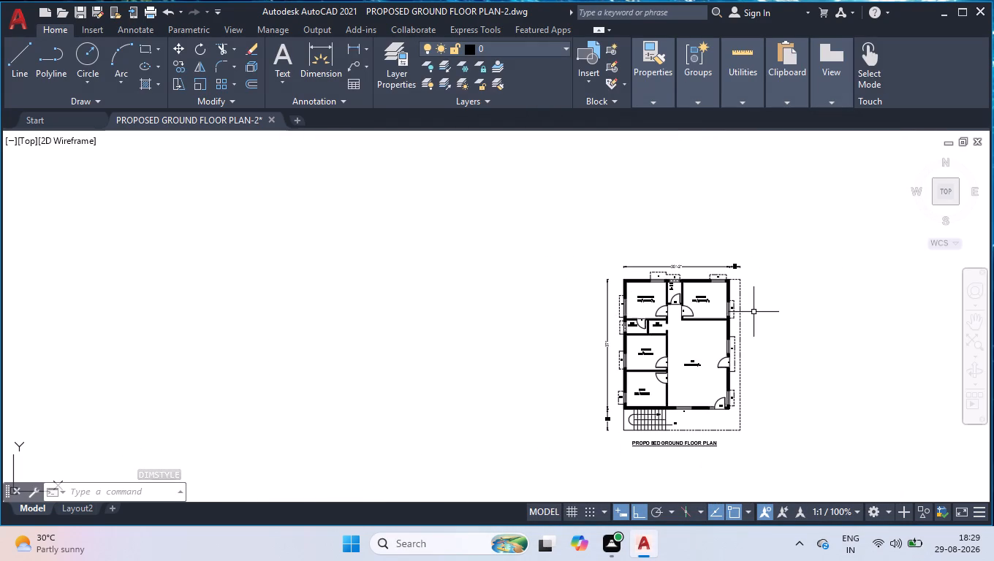
scroll(759, 335, up, 1)
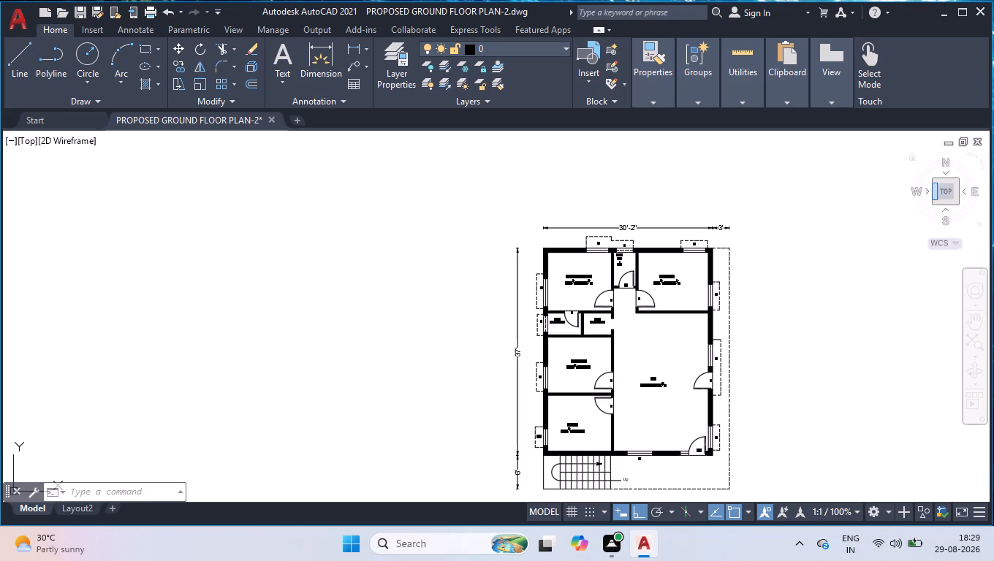
click(944, 191)
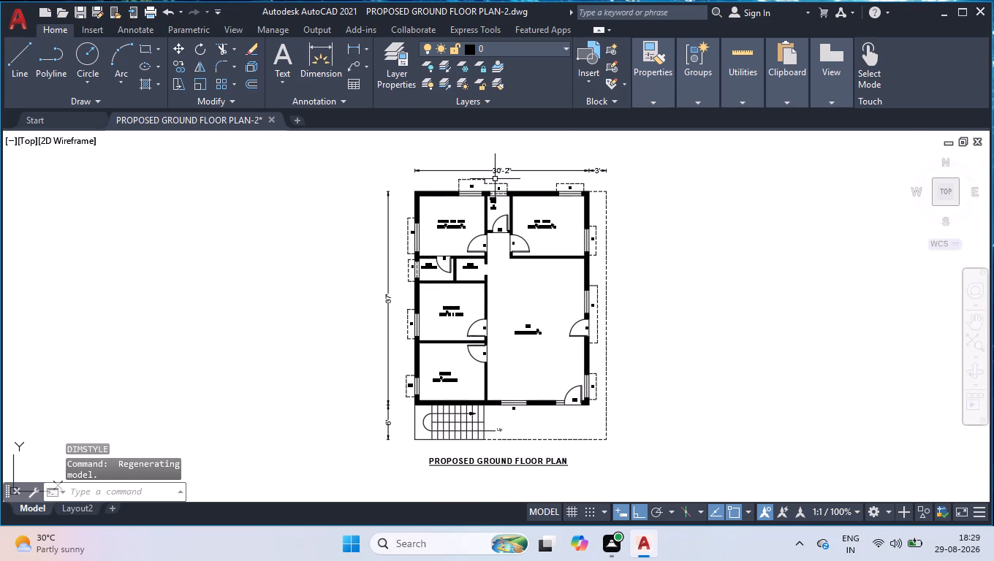
scroll(495, 179, up, 5)
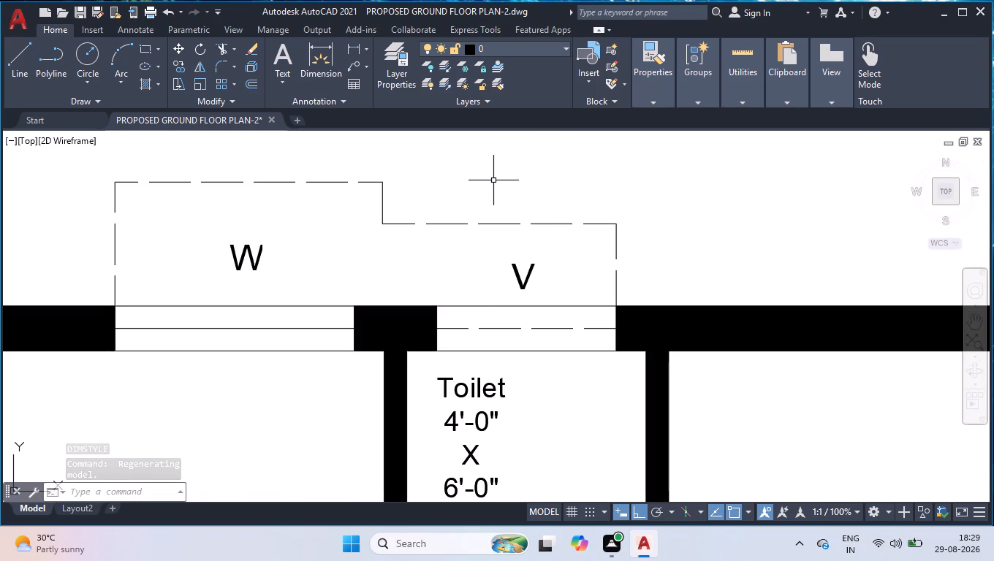
double_click(523, 276)
click(515, 288)
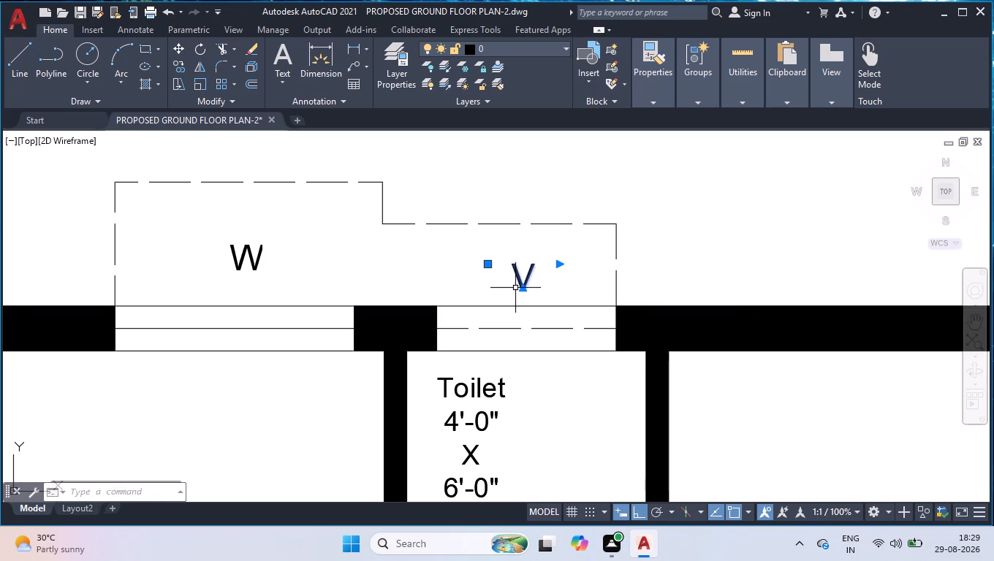
double_click(517, 272)
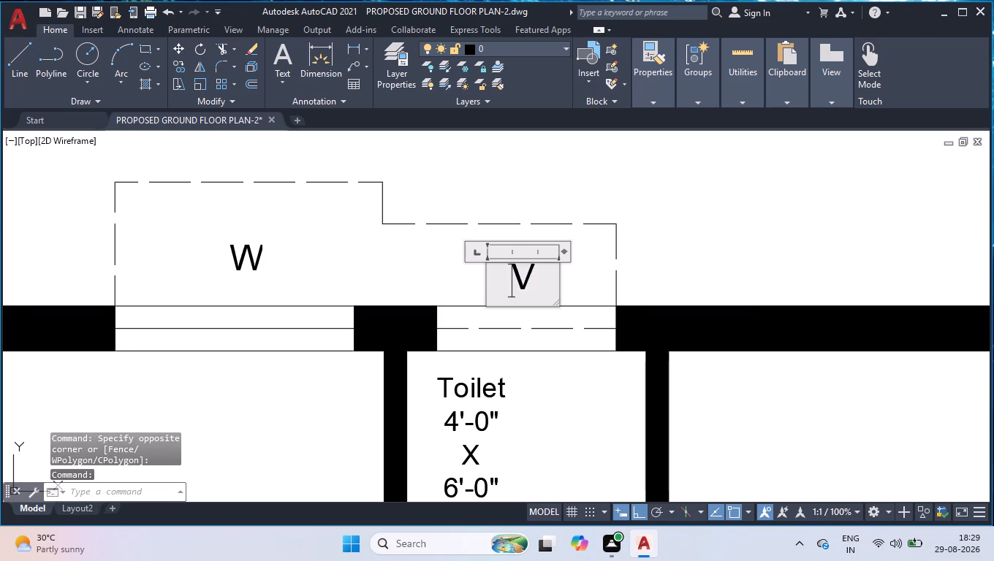
click(539, 277)
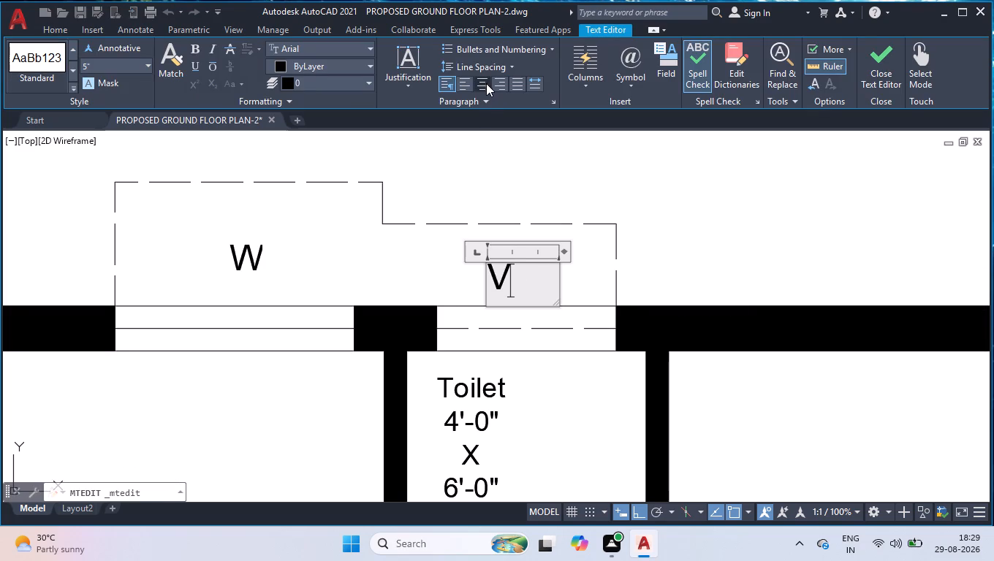
click(485, 83)
key(BackSpace)
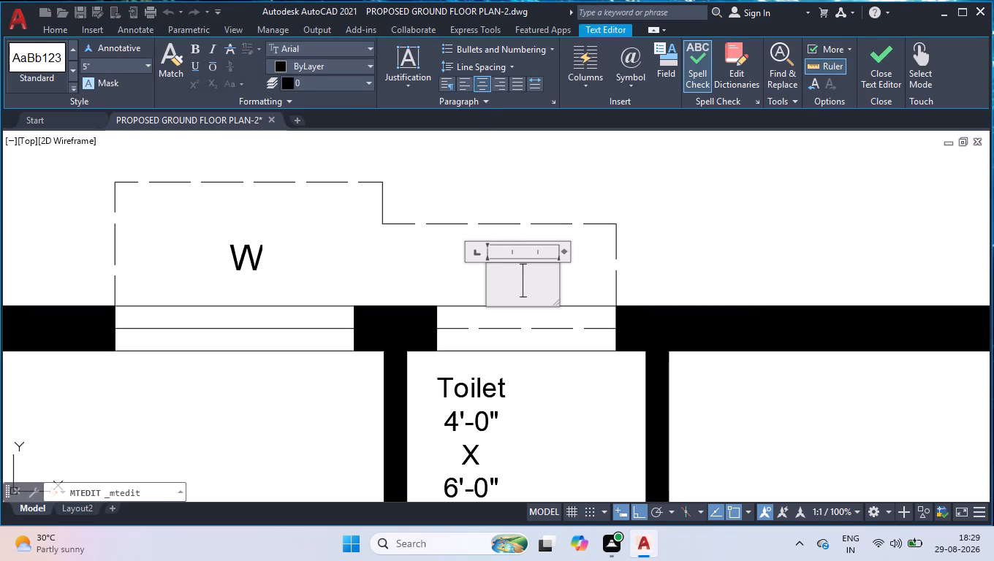
key(v)
click(686, 183)
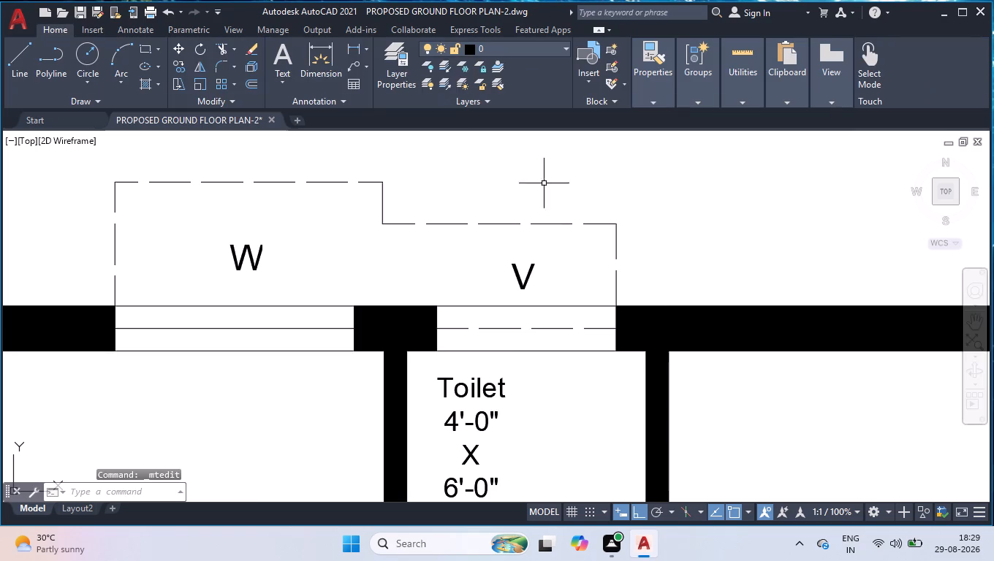
Examine the dashed outline's outer corner beyond the main door, checking the gaps between dashes along its bottom edge.
scroll(489, 172, down, 4)
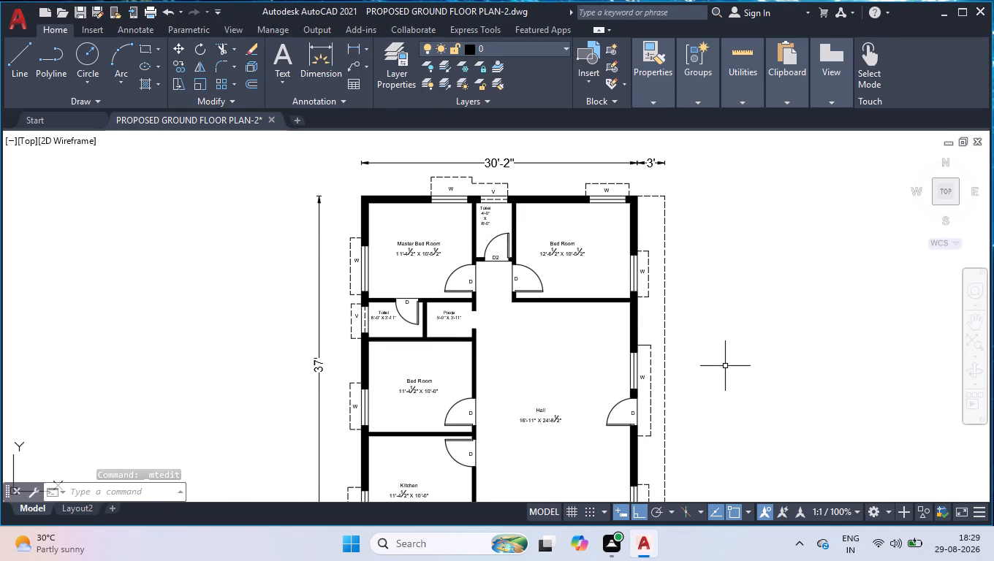
scroll(608, 357, down, 1)
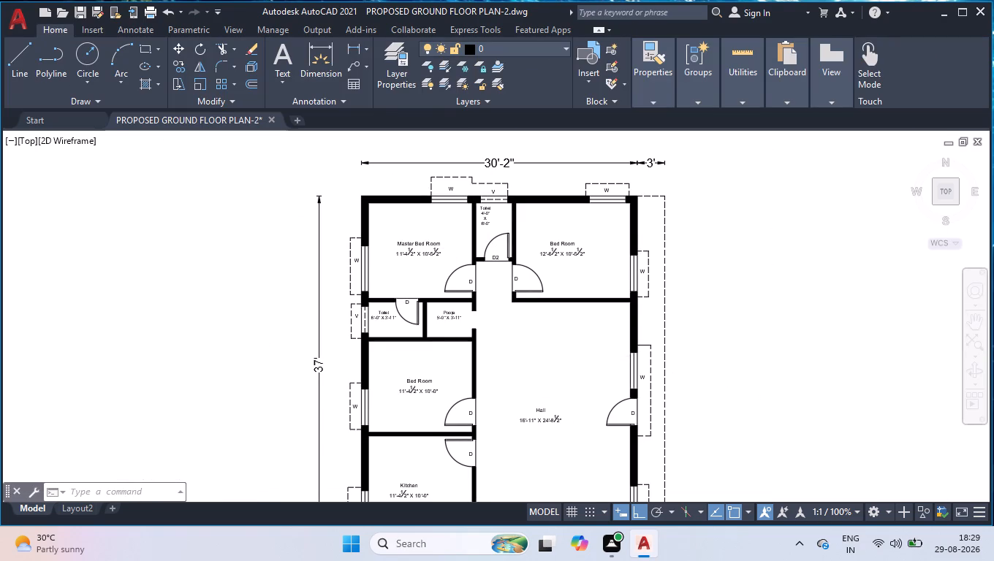
scroll(638, 321, down, 1)
scroll(643, 440, up, 1)
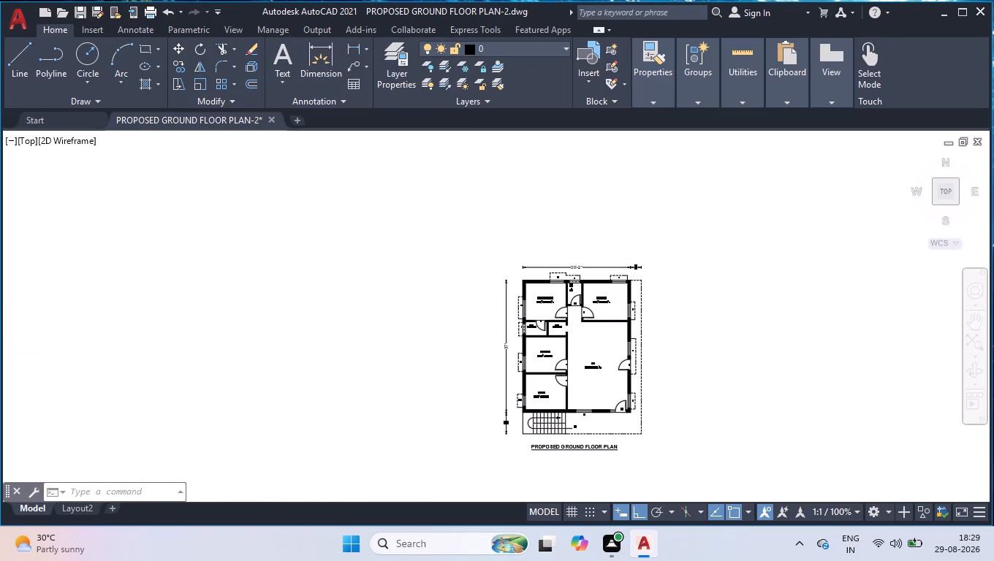
scroll(643, 435, up, 1)
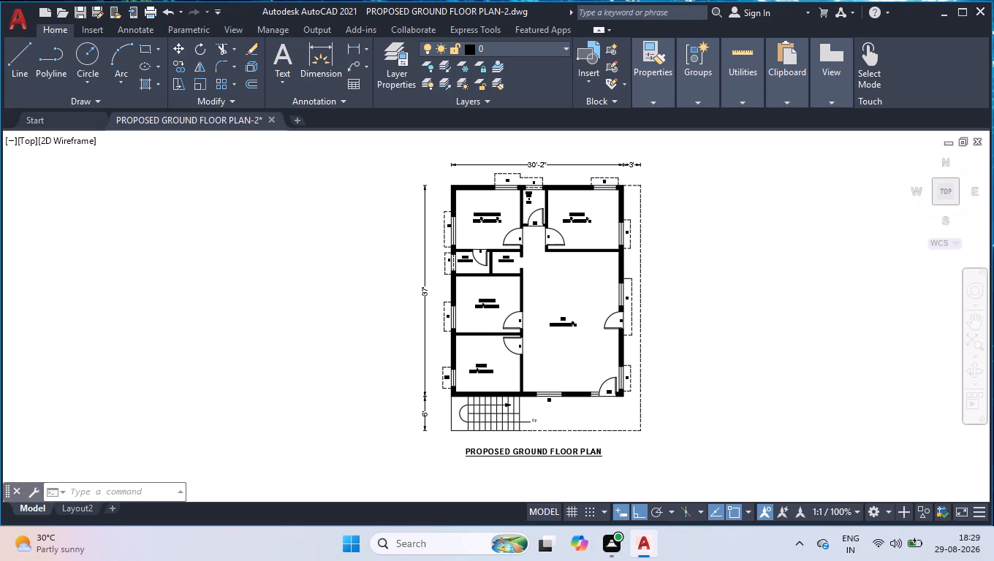
scroll(643, 435, up, 2)
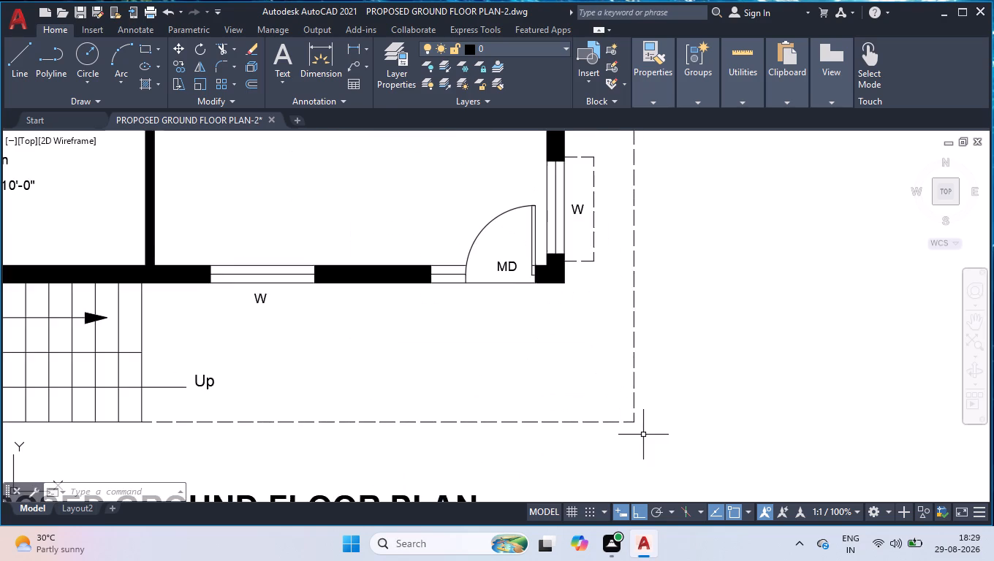
scroll(643, 435, up, 2)
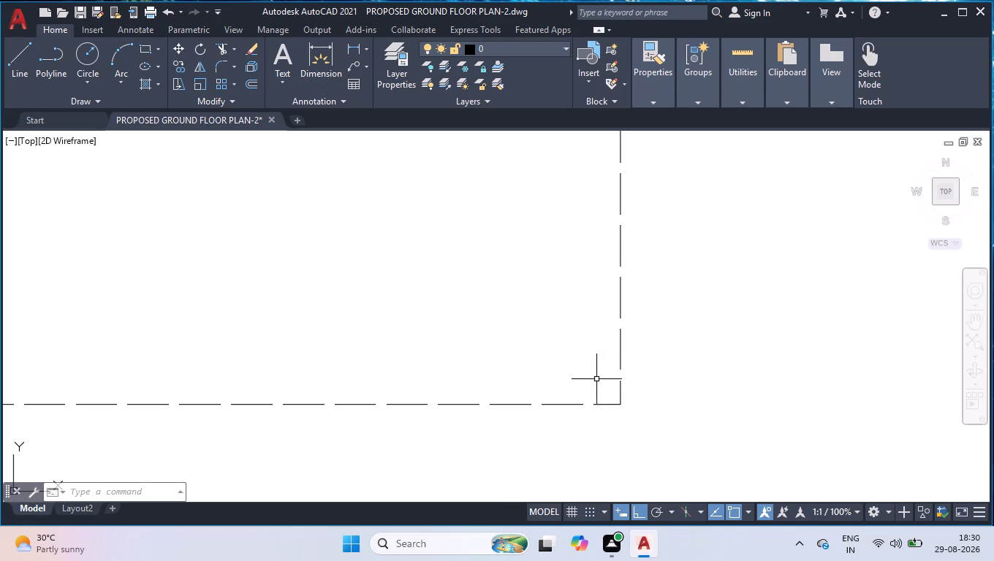
scroll(591, 399, up, 2)
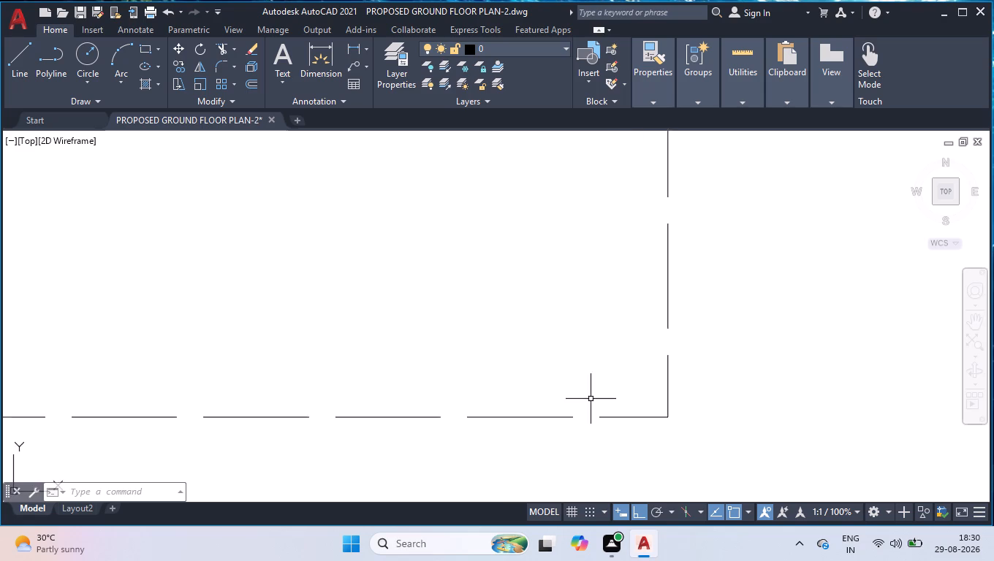
scroll(591, 399, up, 5)
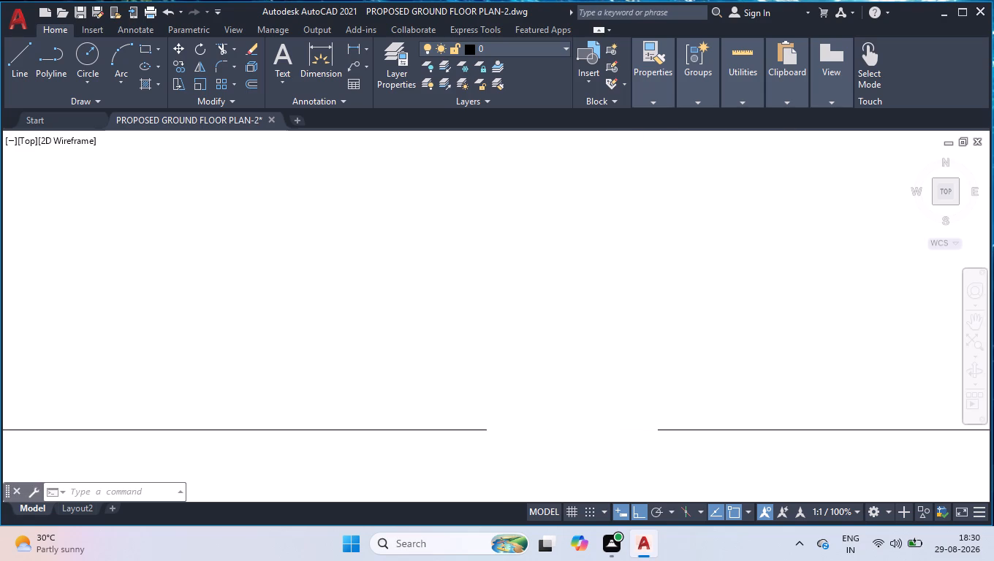
scroll(588, 431, down, 3)
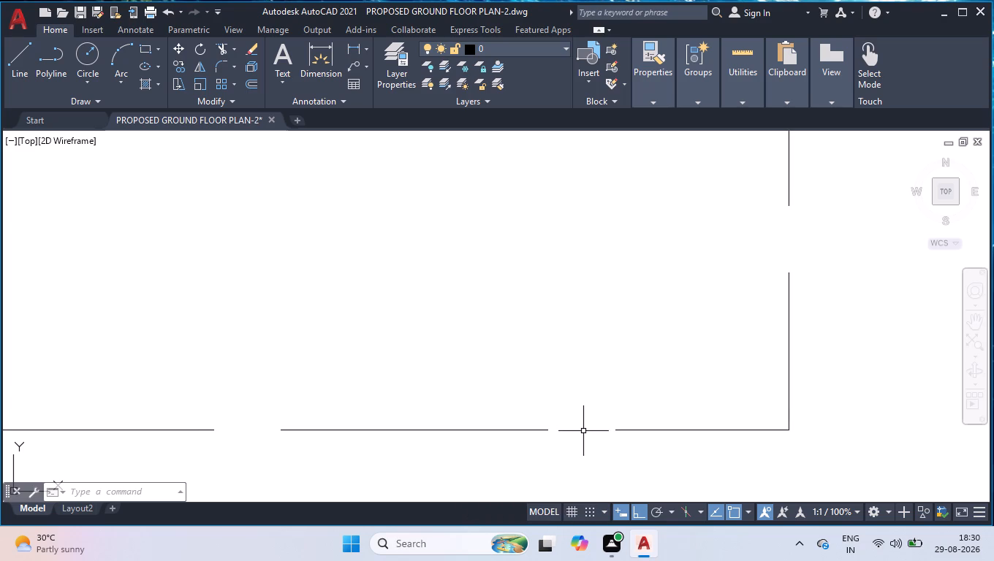
click(597, 409)
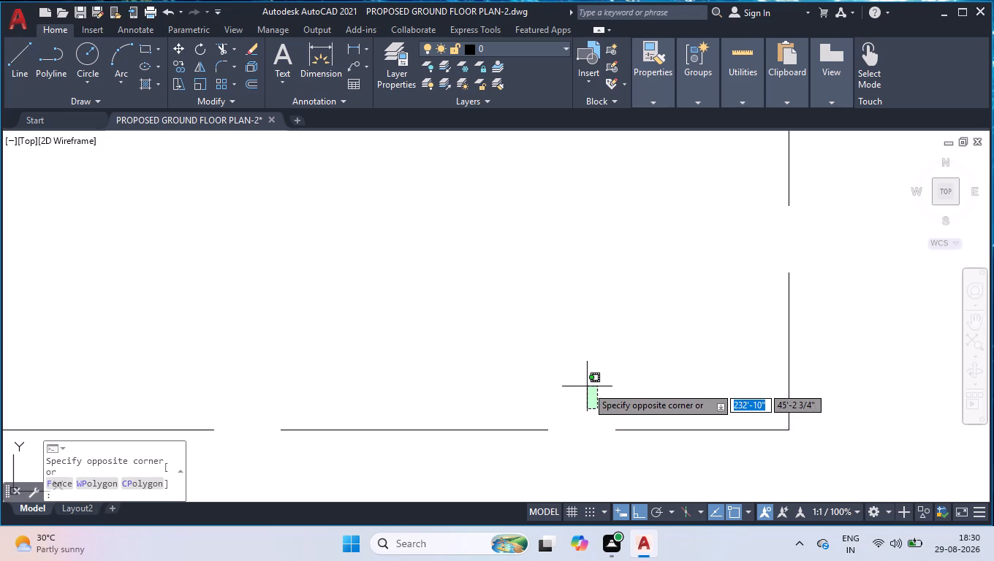
click(590, 327)
scroll(632, 301, down, 1)
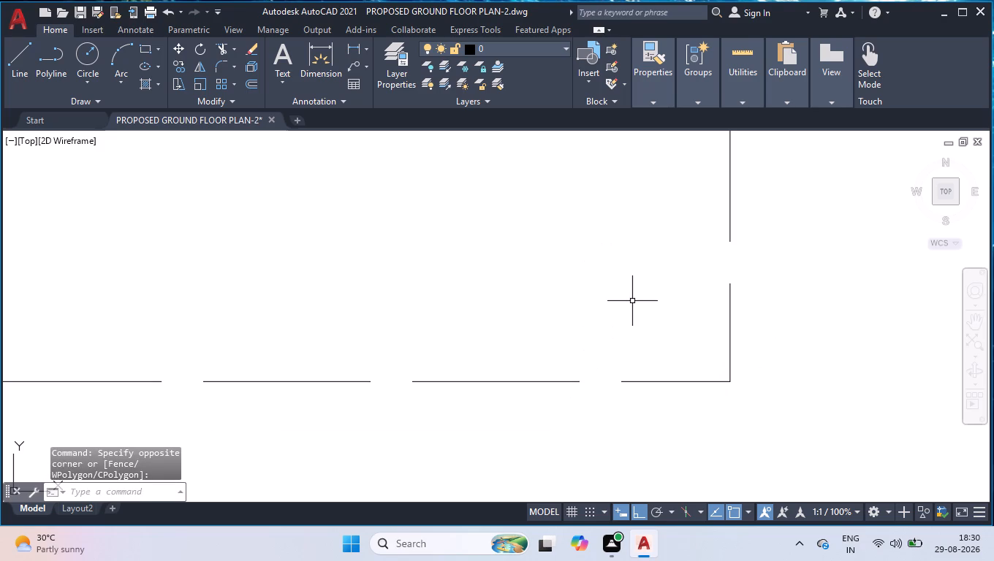
scroll(703, 249, down, 1)
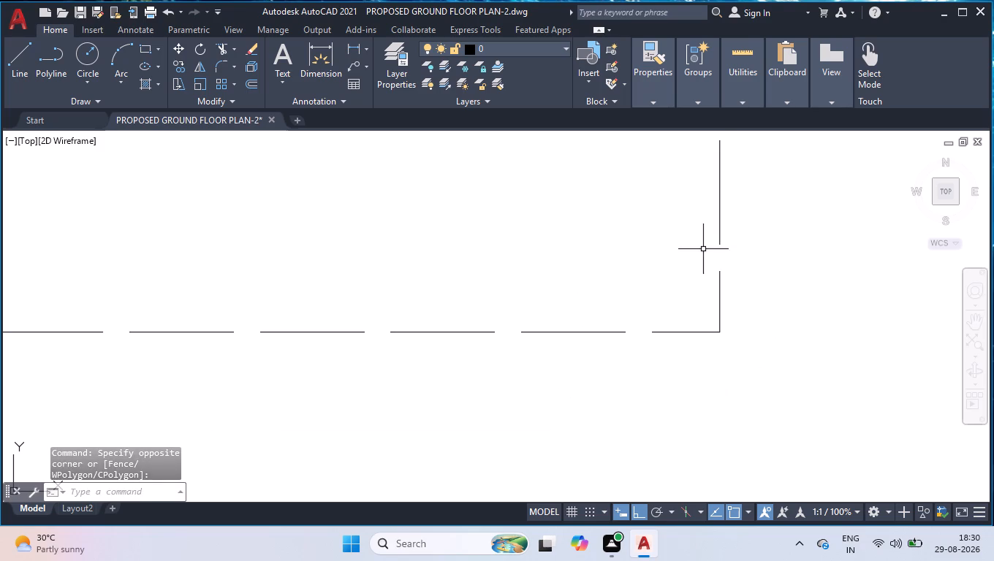
scroll(687, 285, up, 1)
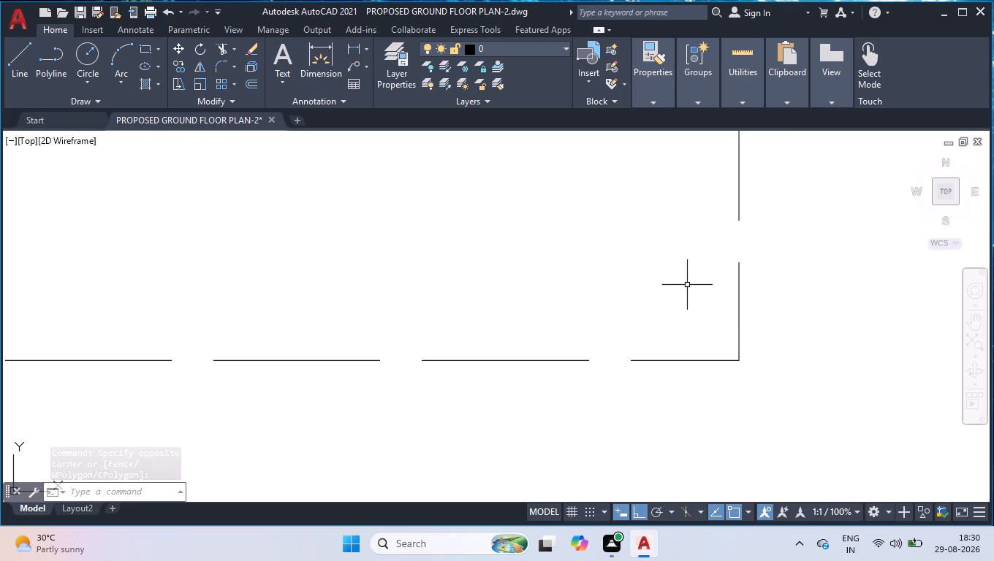
scroll(606, 374, up, 4)
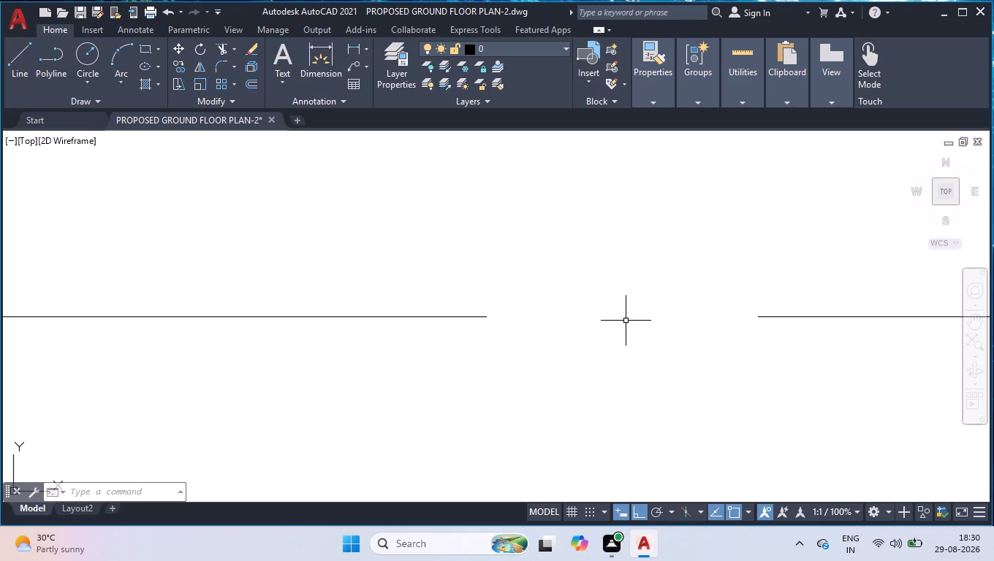
click(626, 319)
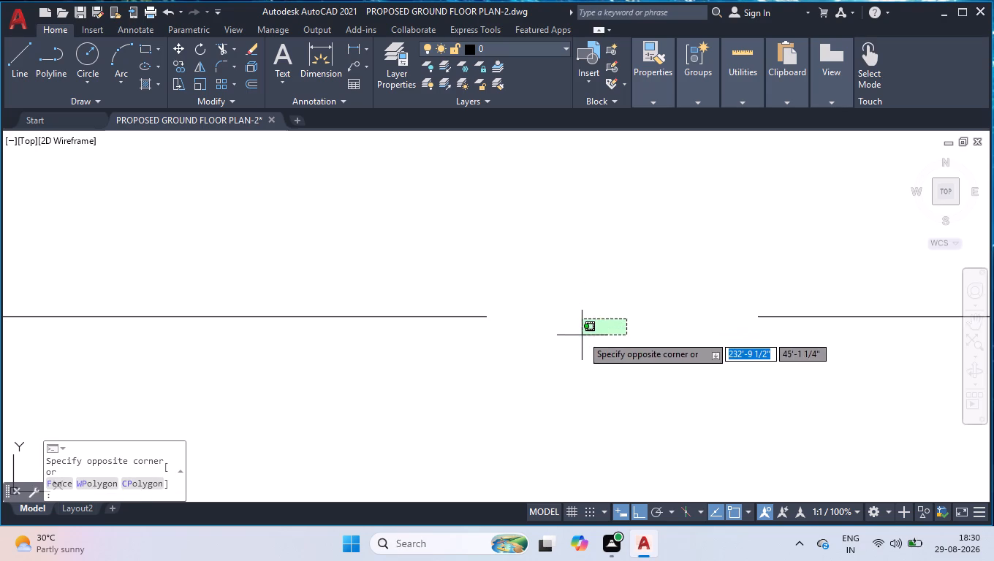
click(582, 335)
click(666, 263)
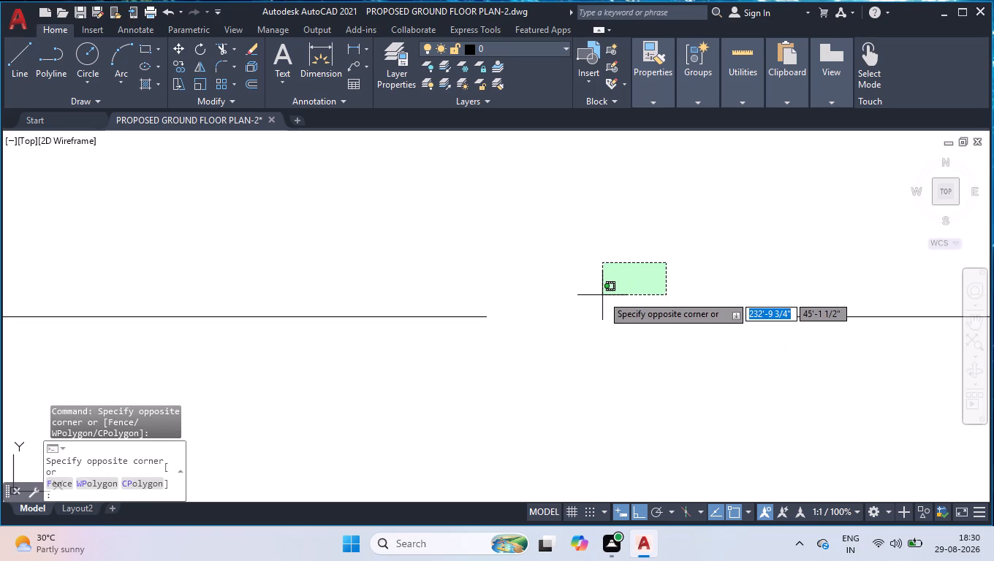
click(536, 291)
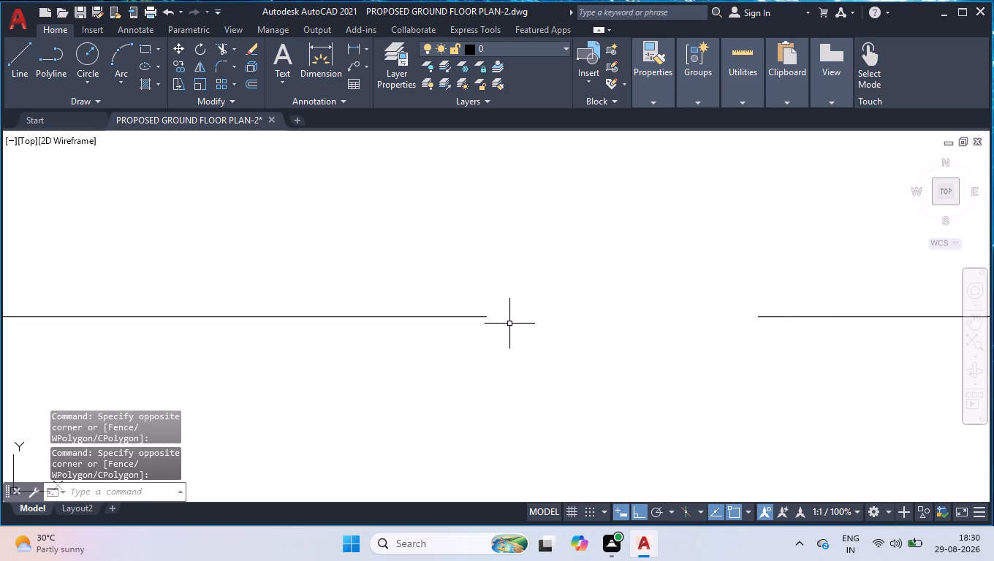
scroll(596, 324, down, 6)
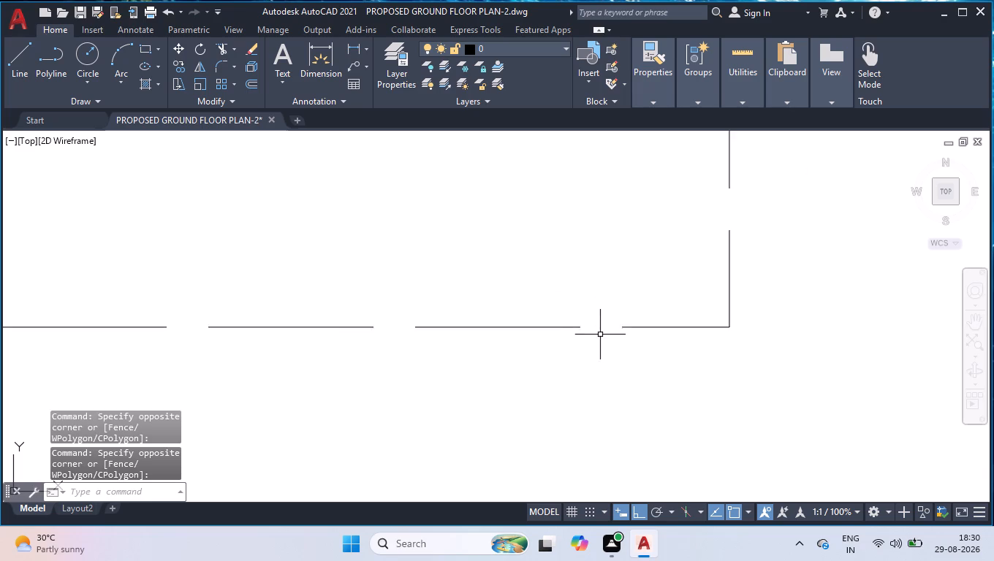
scroll(602, 335, down, 3)
scroll(679, 317, down, 4)
scroll(679, 140, up, 1)
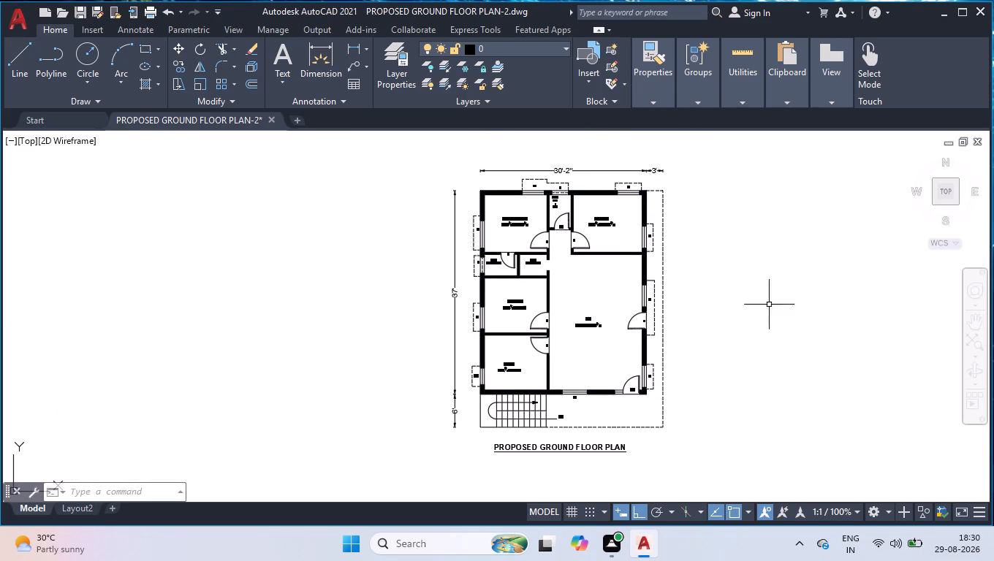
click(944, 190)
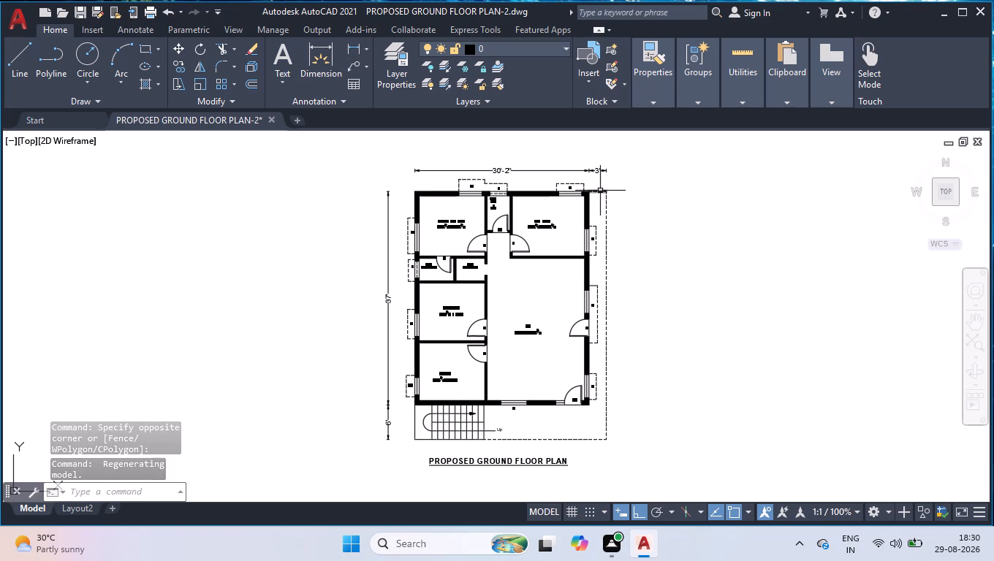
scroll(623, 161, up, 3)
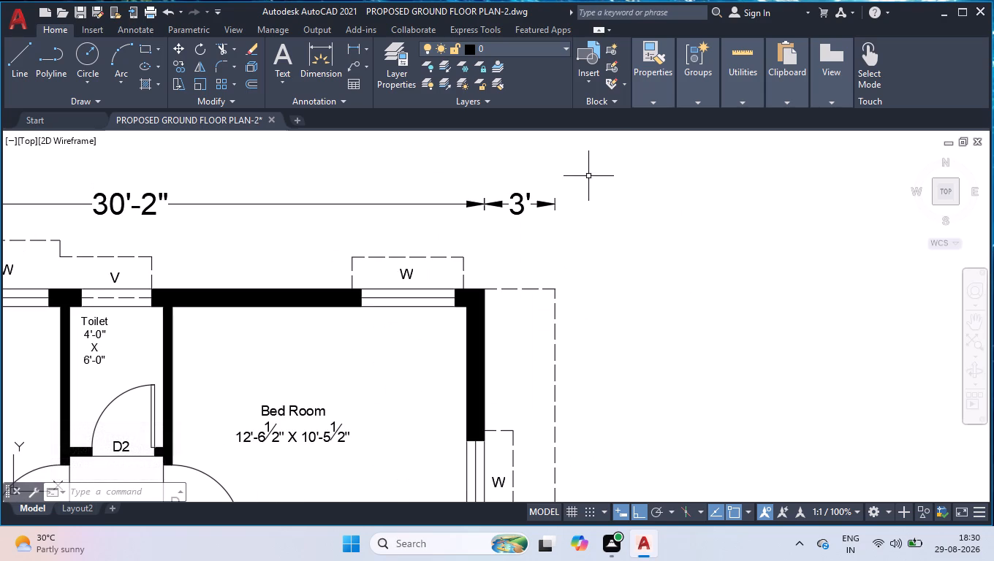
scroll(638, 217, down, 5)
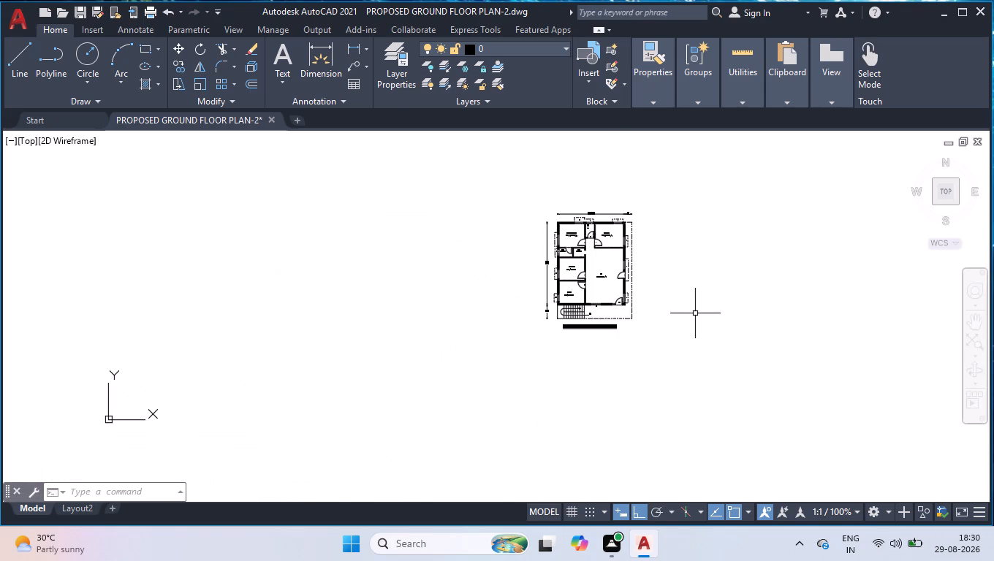
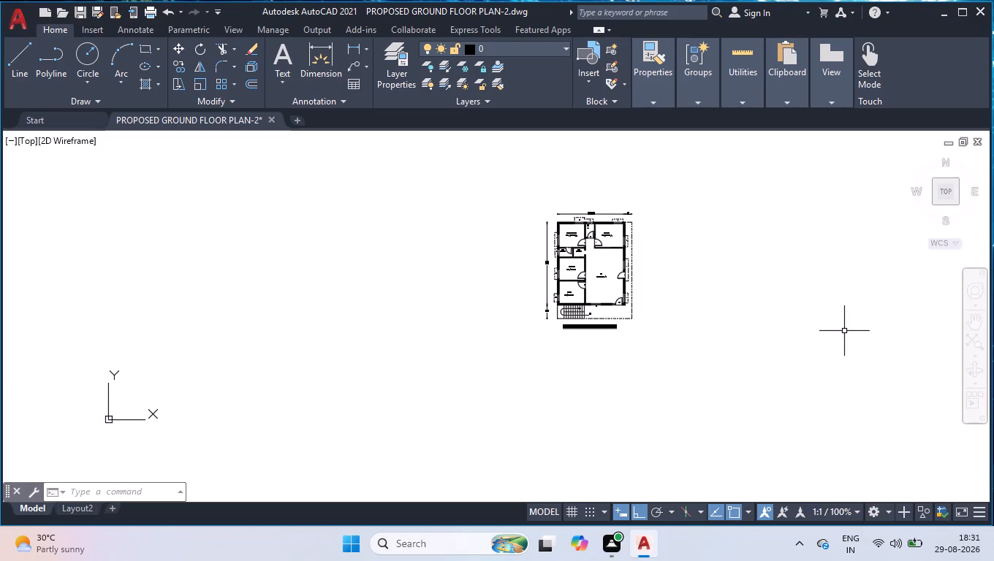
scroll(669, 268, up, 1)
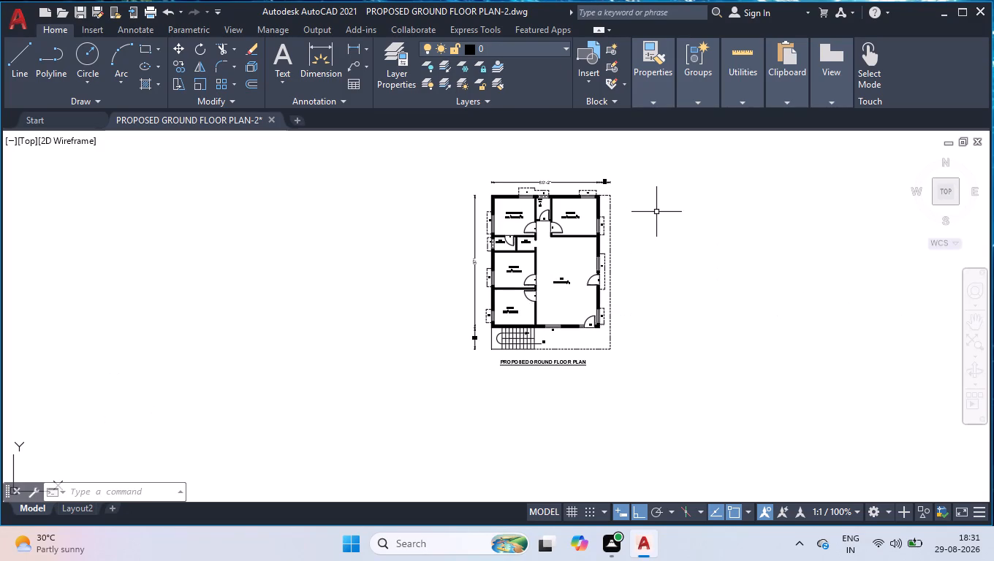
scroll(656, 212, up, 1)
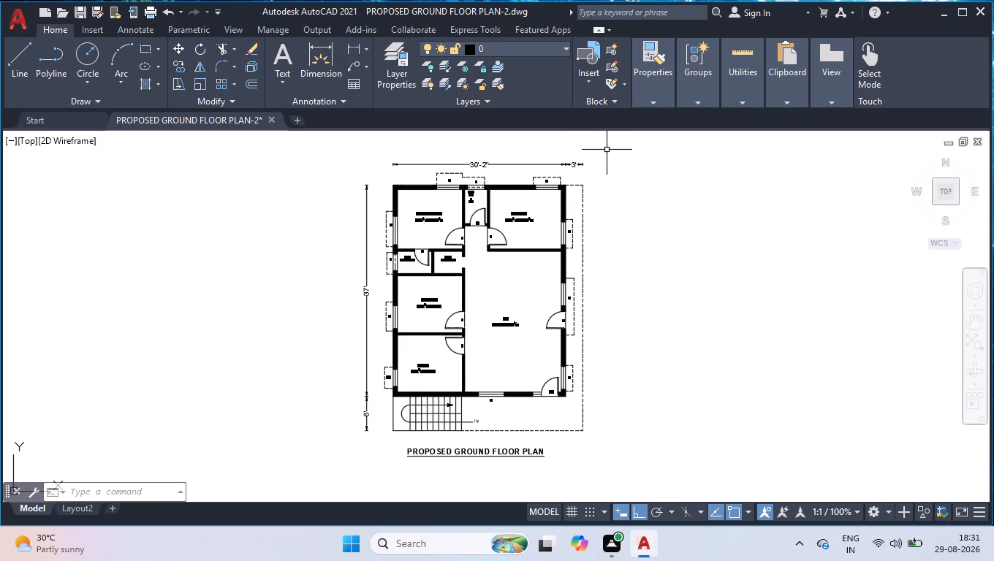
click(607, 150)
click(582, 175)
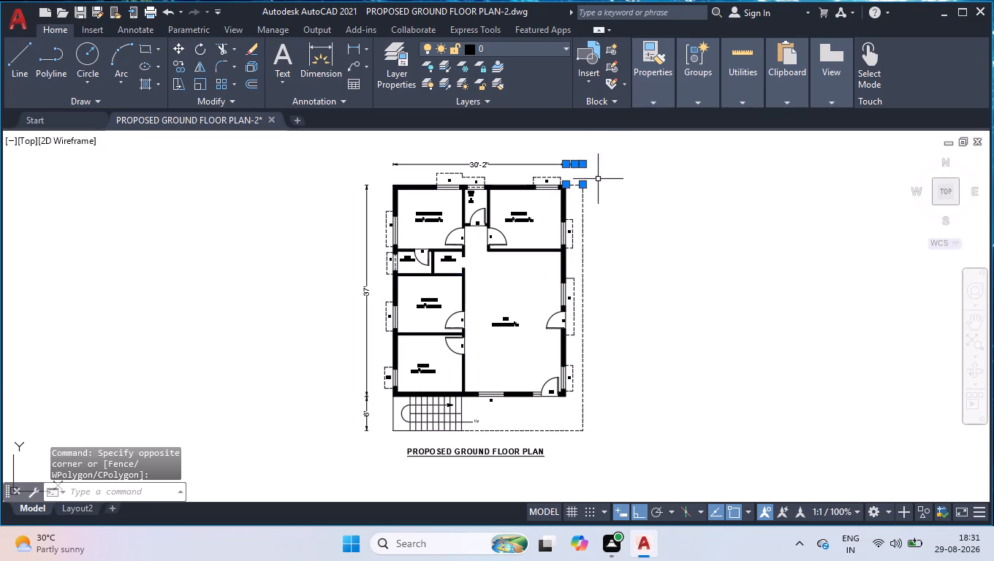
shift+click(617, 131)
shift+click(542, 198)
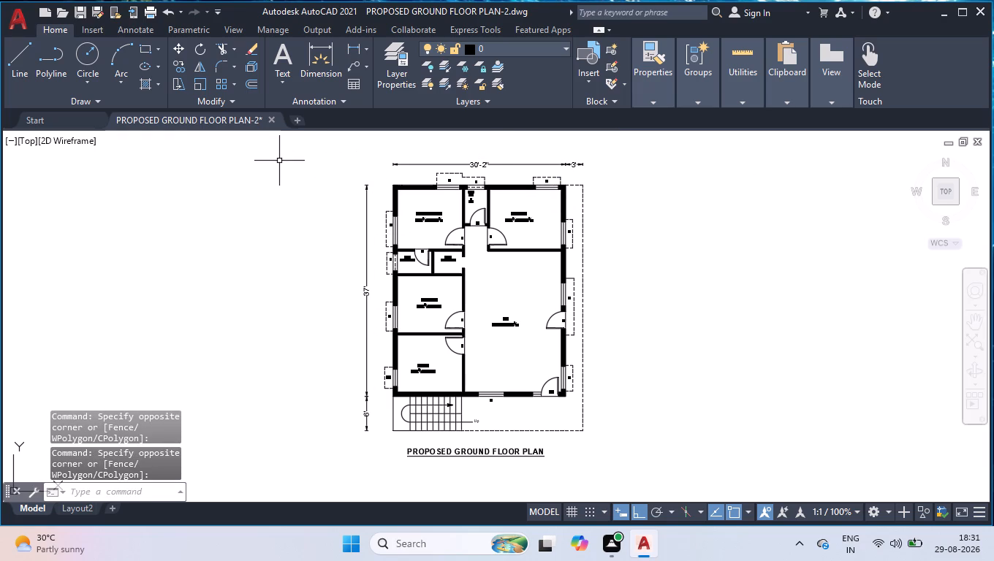
In the ISO-25 dimension style, set extend beyond dim lines and fixed extension line length to 5", and make the style current.
key(d)
key(Return)
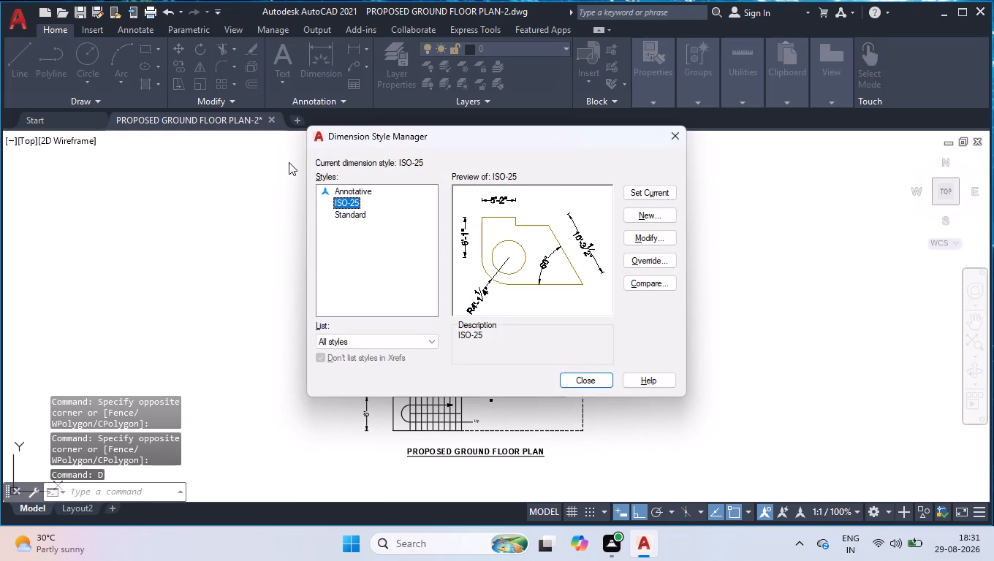
click(631, 237)
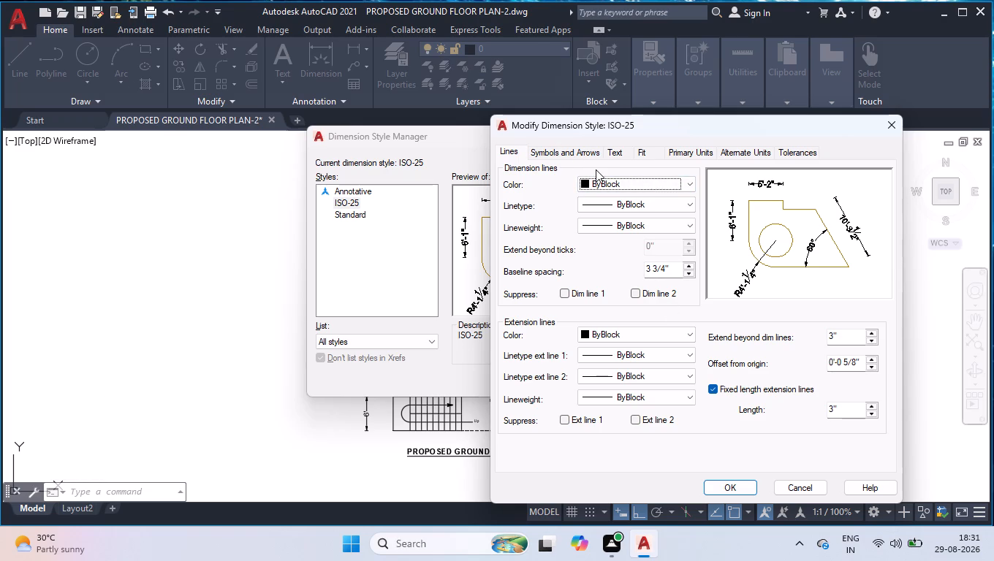
drag(842, 339, 725, 335)
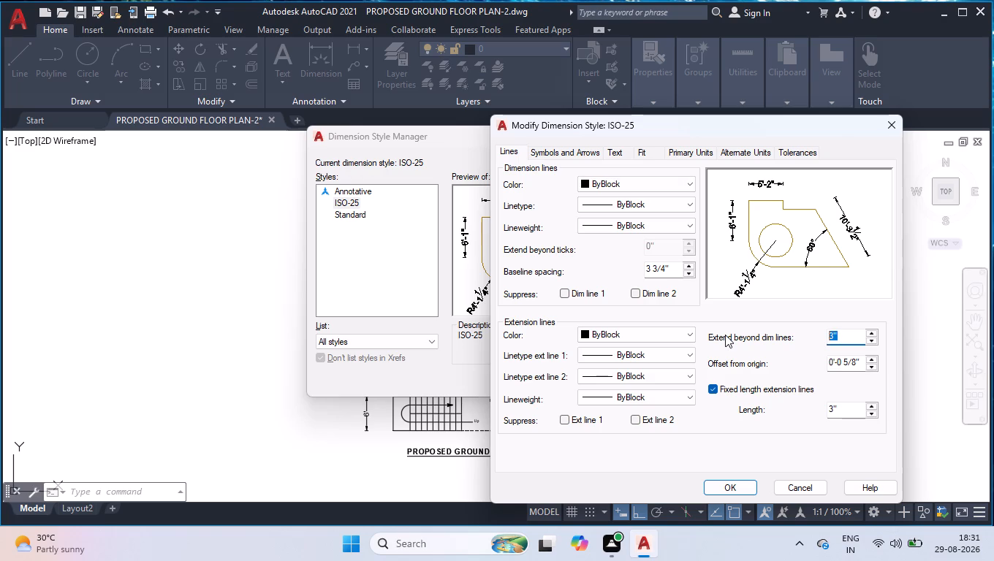
key(5)
key(Return)
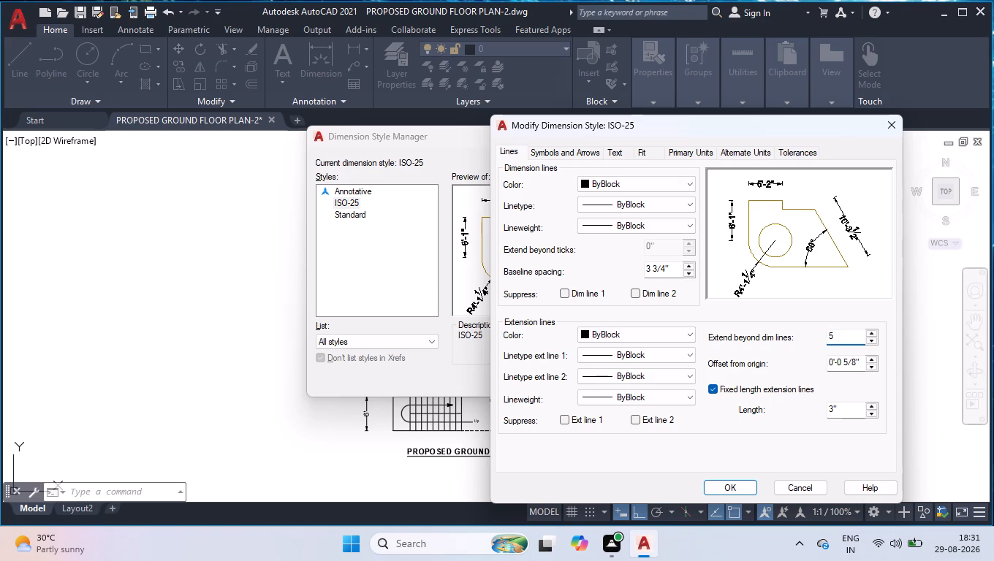
drag(847, 414, 784, 412)
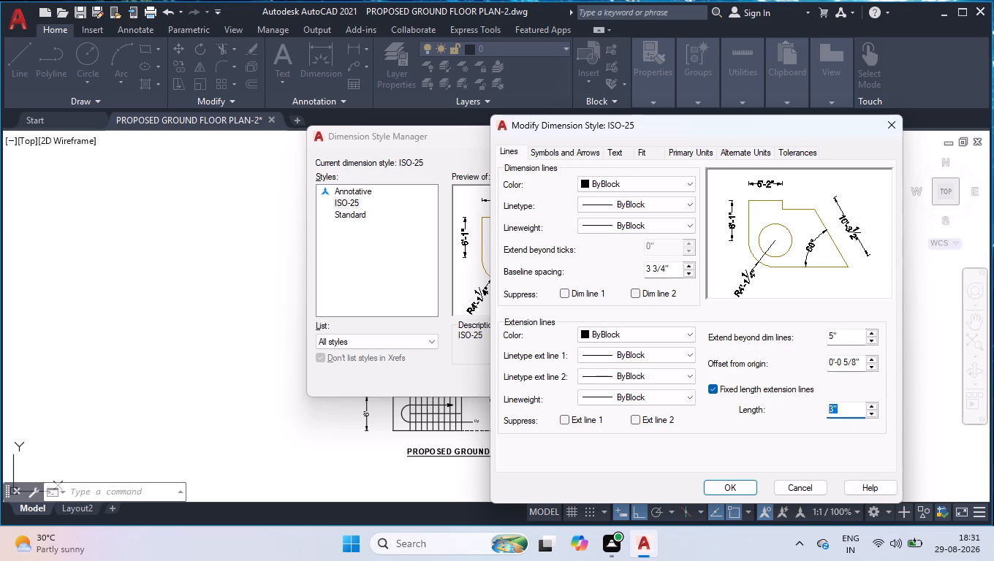
drag(784, 412, 714, 418)
key(5)
key(Return)
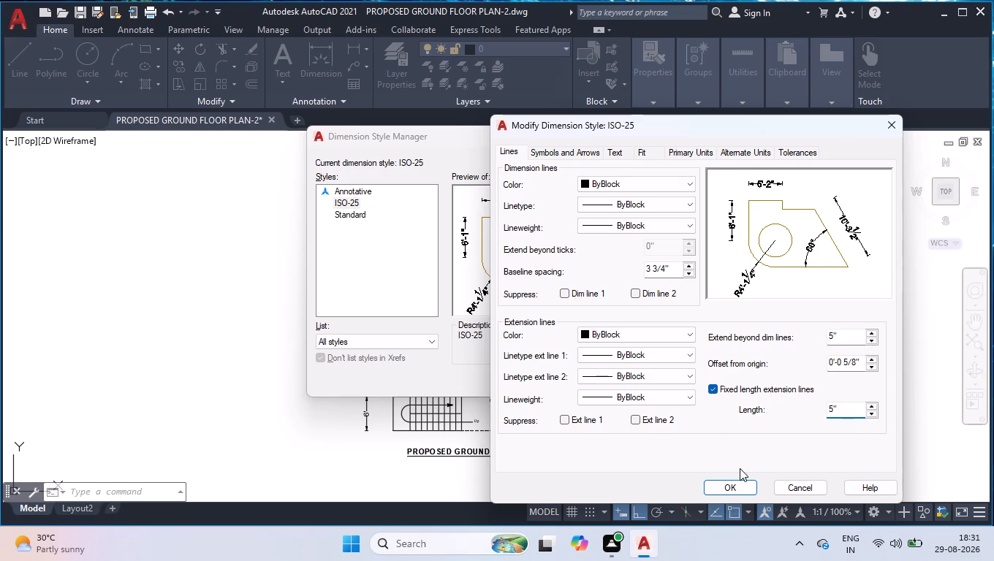
click(736, 486)
click(657, 188)
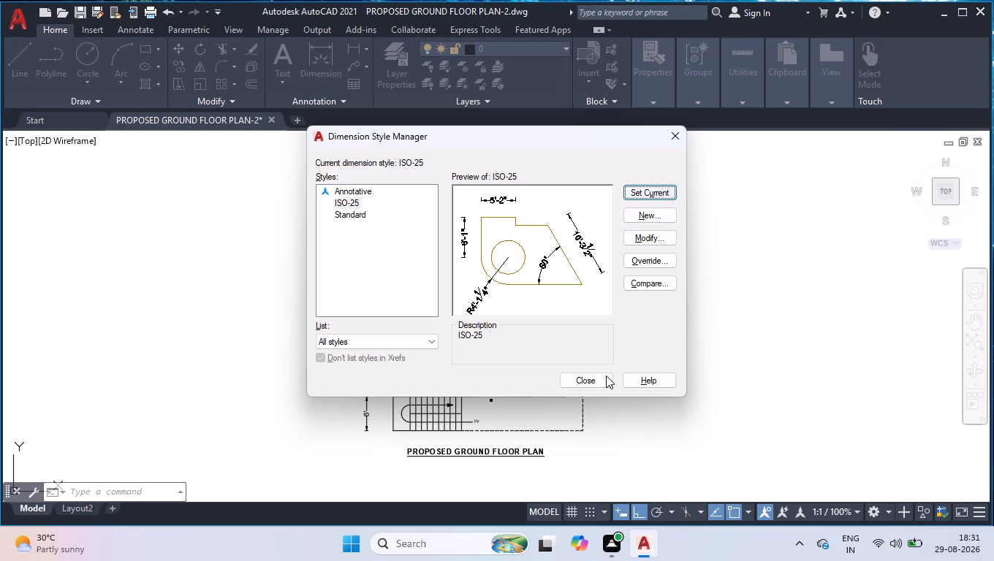
click(599, 387)
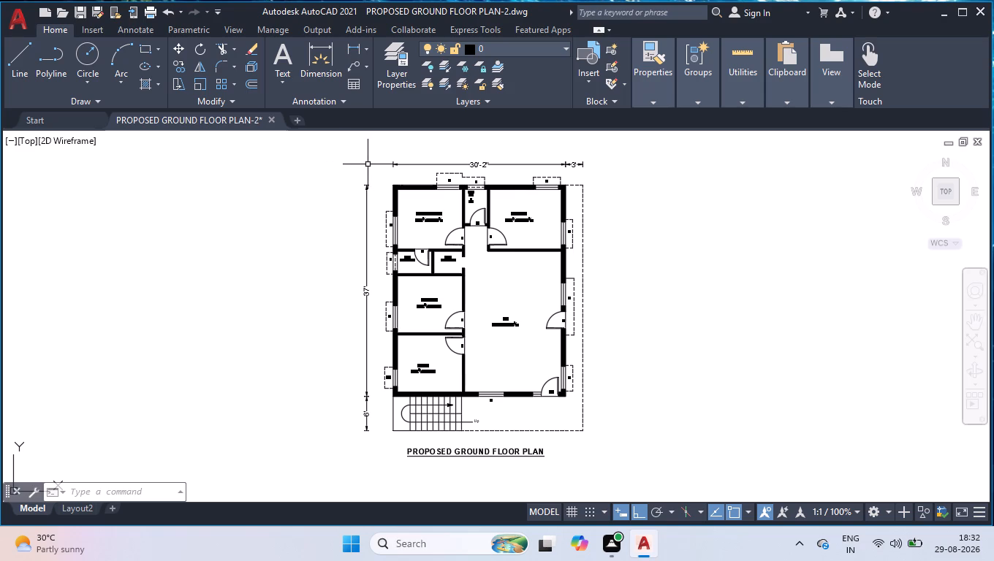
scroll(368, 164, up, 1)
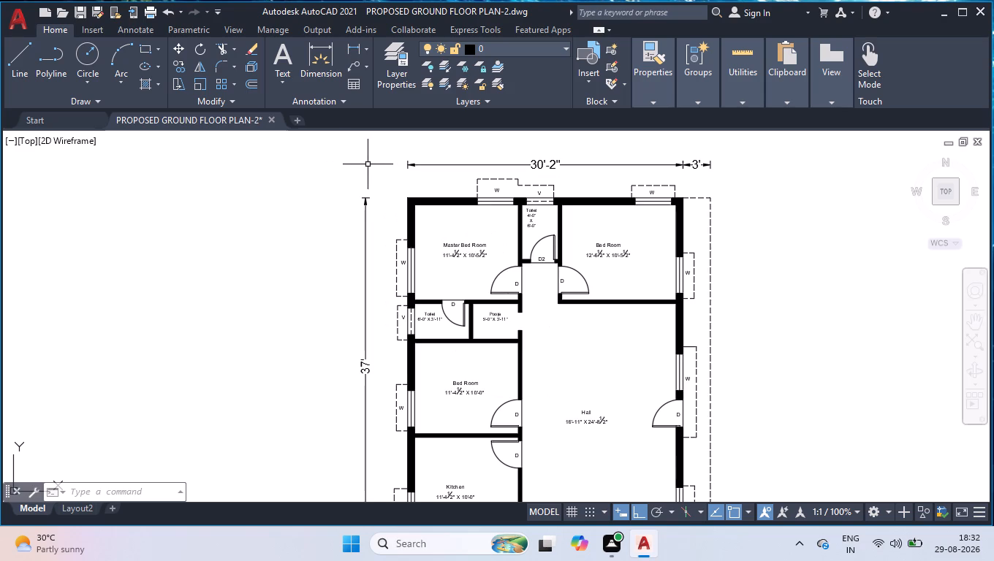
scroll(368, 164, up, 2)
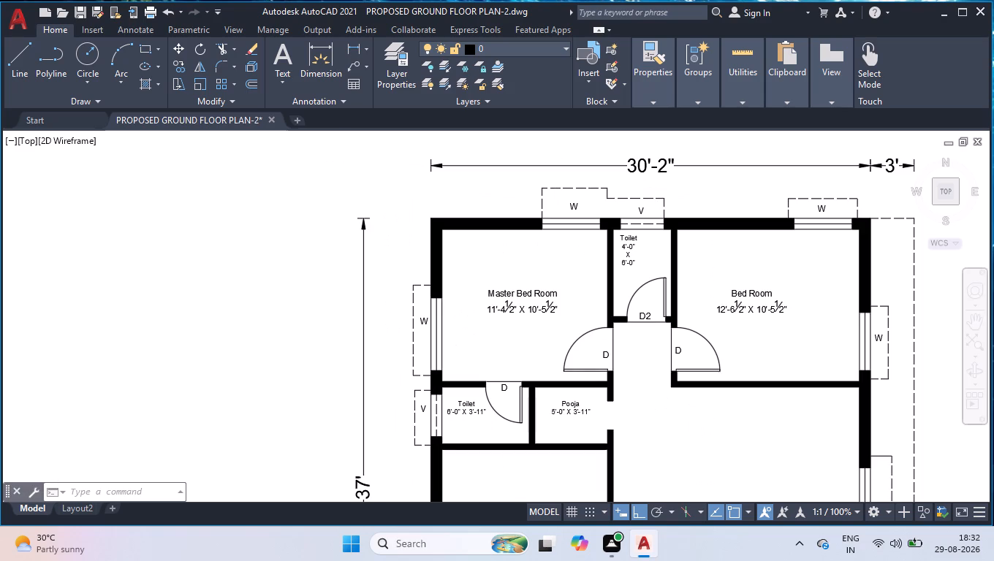
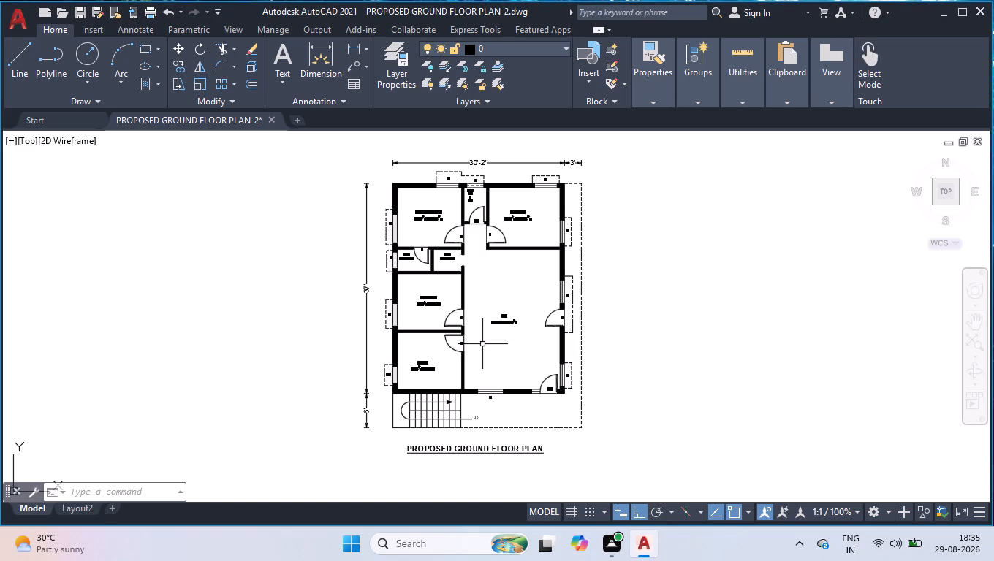
Review the ground floor plan, checking the room and door labels, overall dimensions, staircase and drawing title.
scroll(451, 319, up, 3)
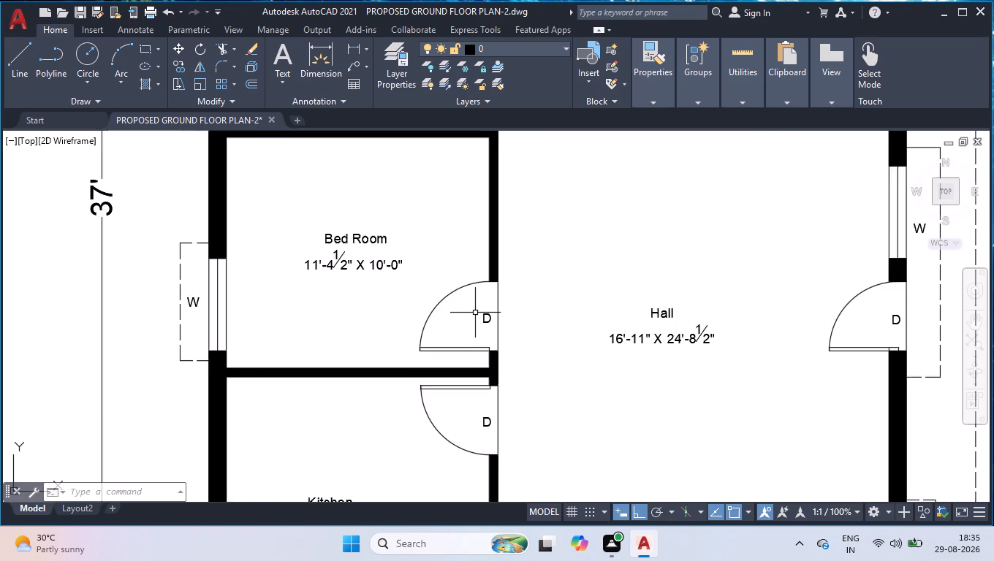
scroll(477, 312, up, 2)
scroll(479, 312, down, 2)
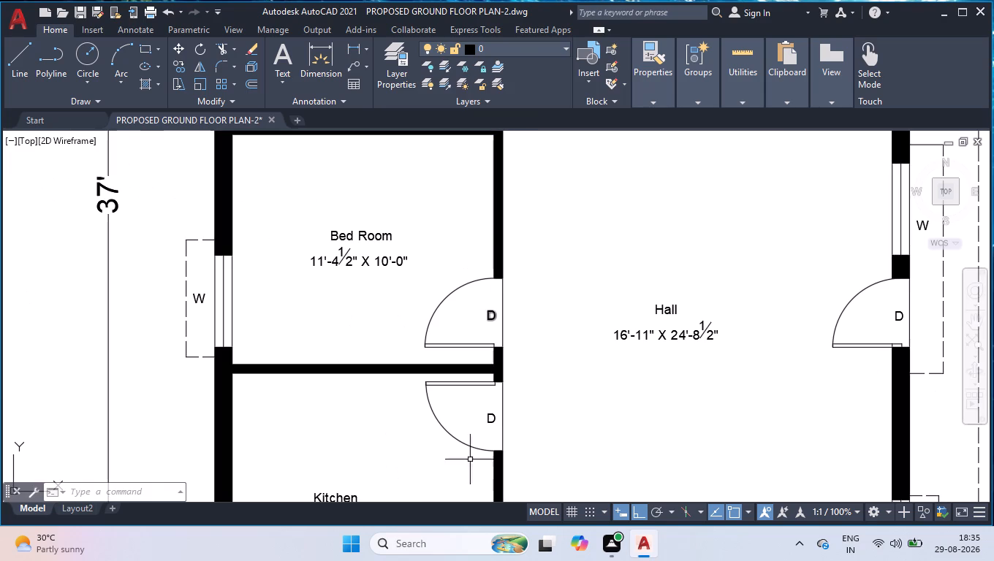
scroll(539, 403, down, 2)
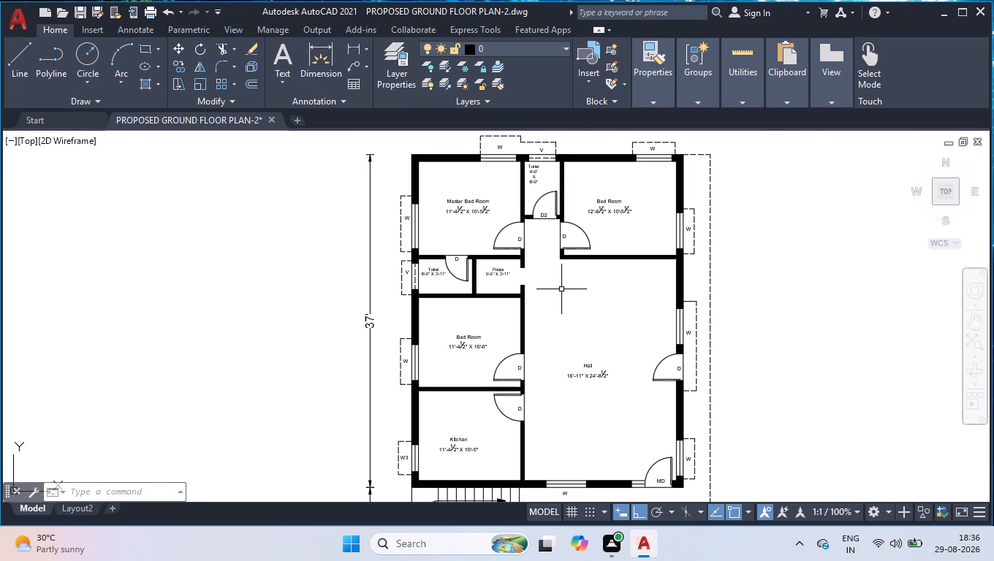
scroll(564, 297, down, 1)
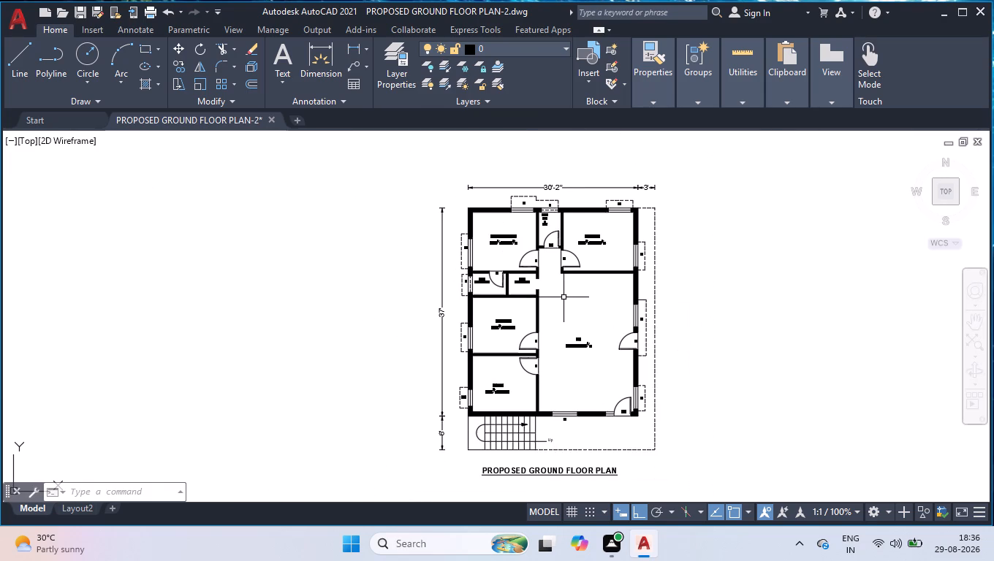
scroll(550, 477, up, 4)
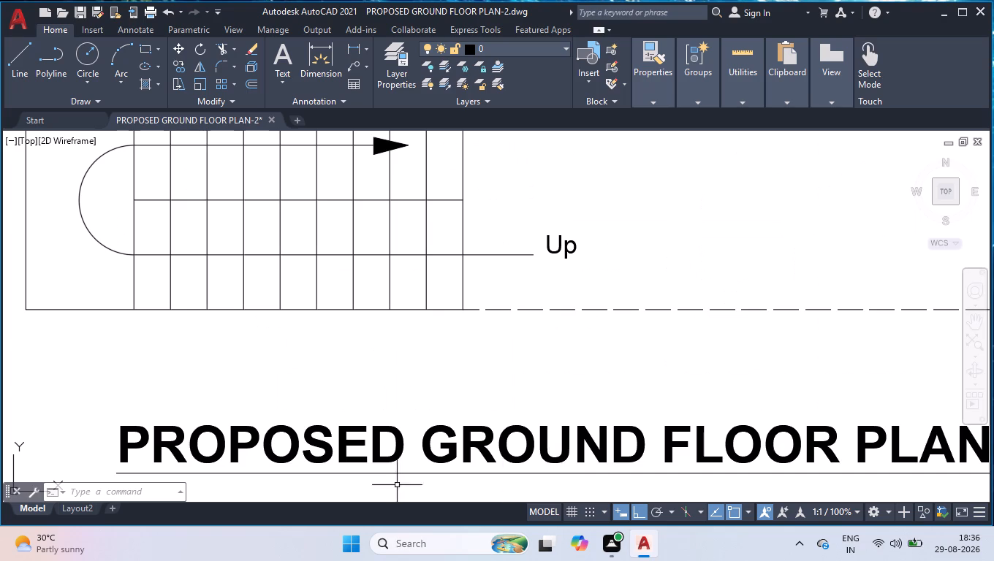
scroll(443, 471, down, 3)
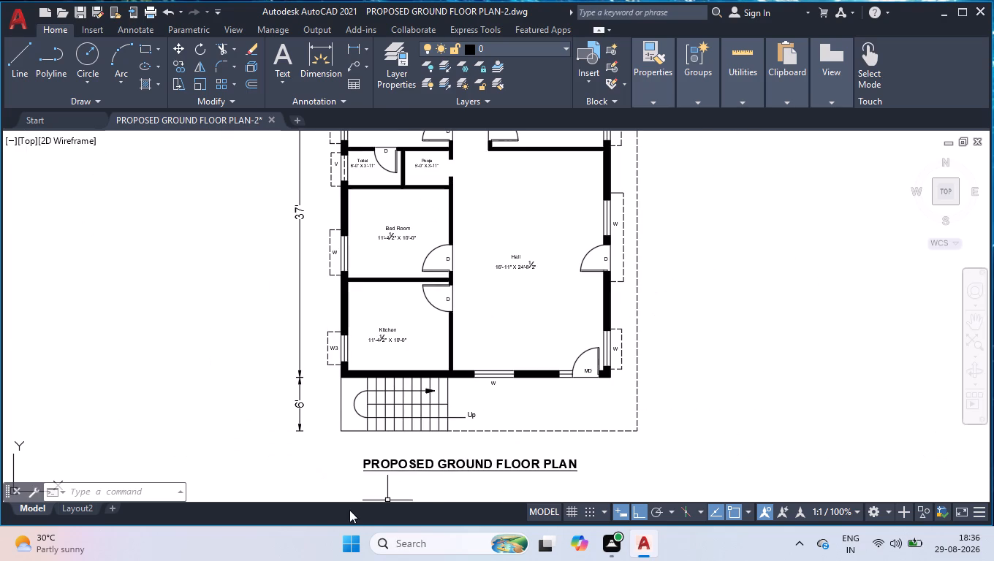
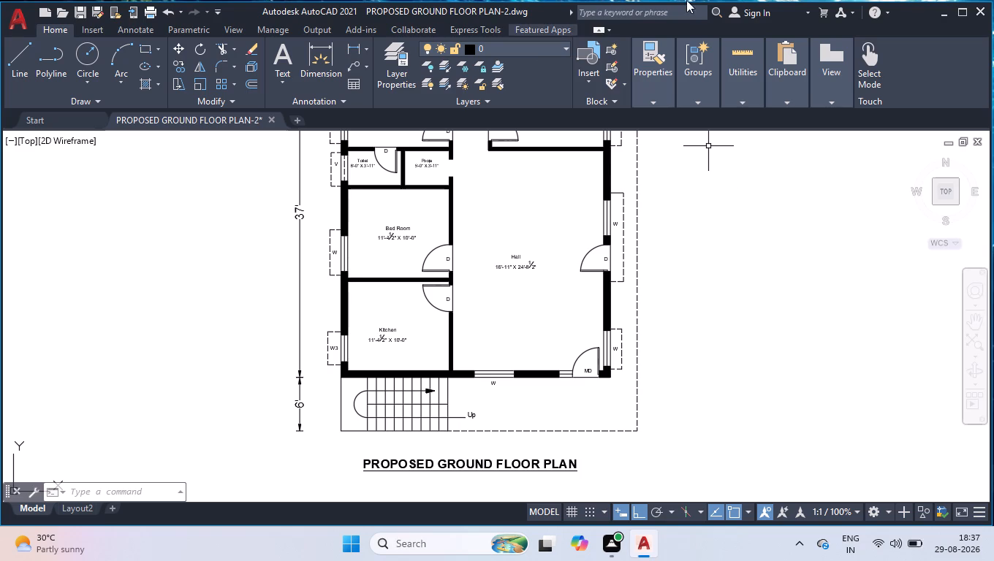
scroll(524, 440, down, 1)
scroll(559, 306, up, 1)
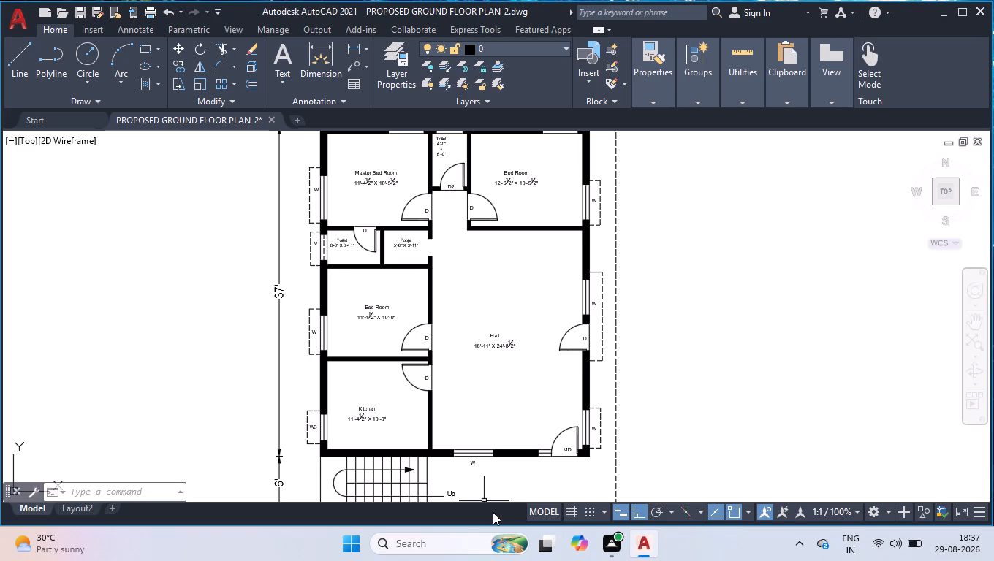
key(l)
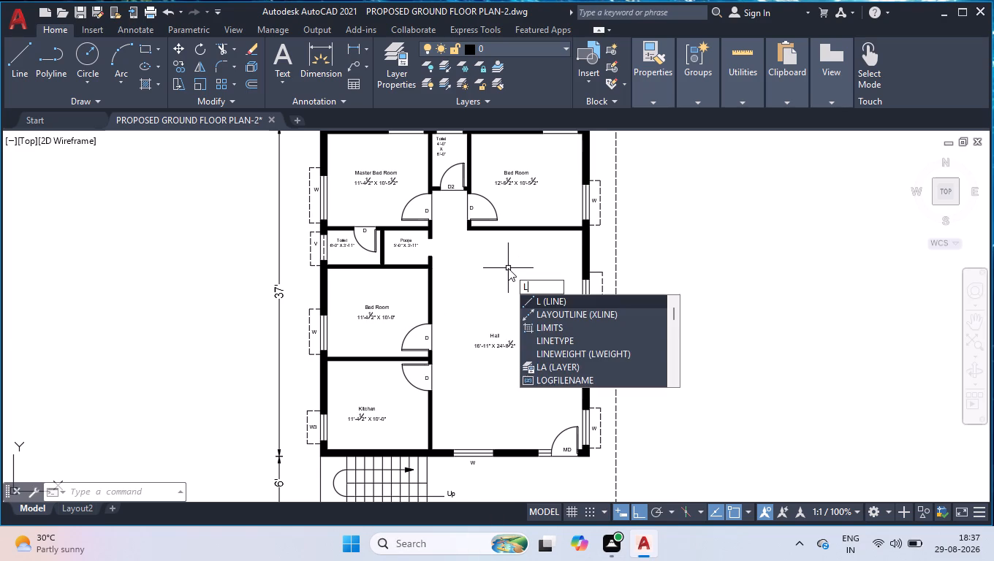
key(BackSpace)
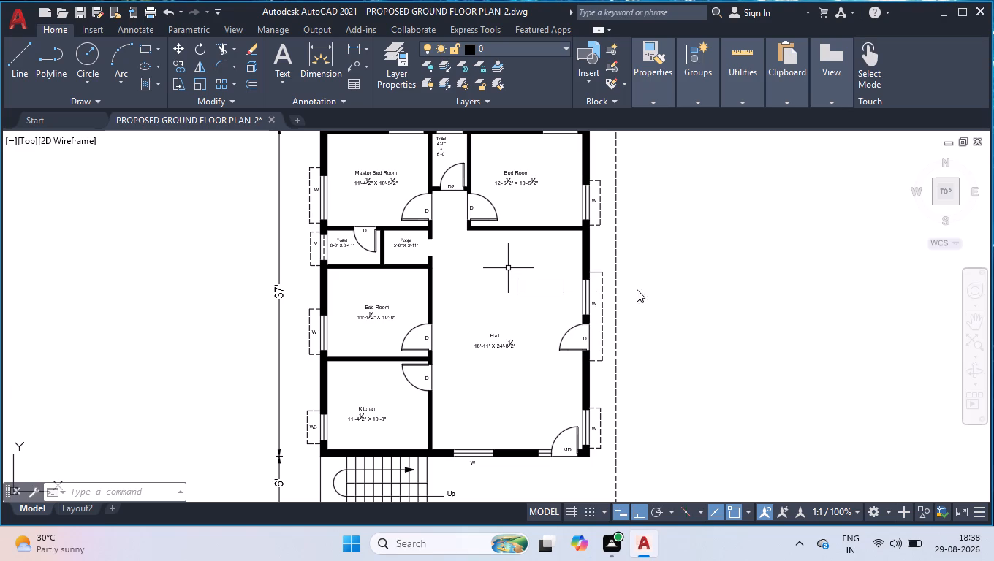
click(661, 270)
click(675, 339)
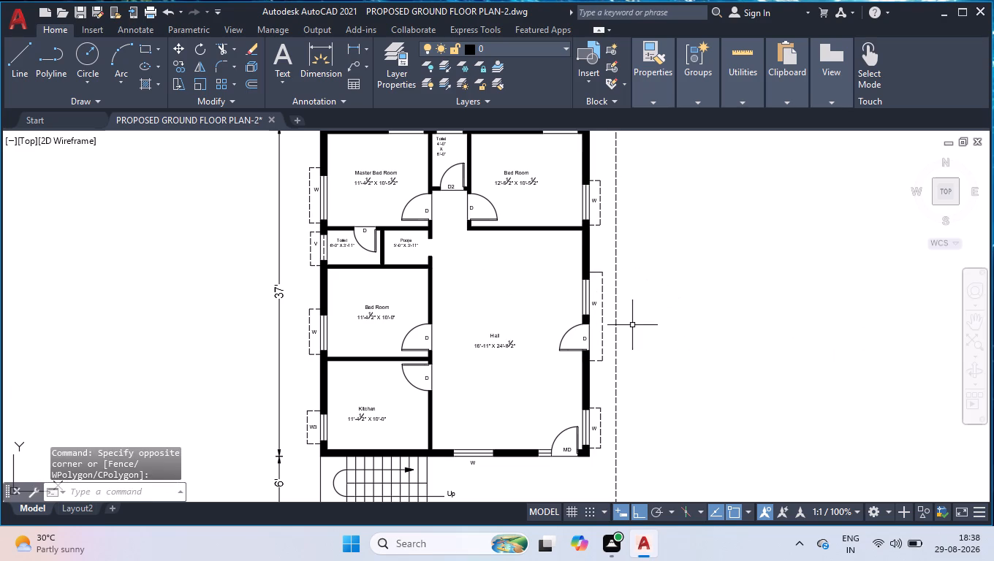
Move the W label of the hall's east window, above the side door, slightly upward to centre it along the opening.
scroll(609, 335, up, 2)
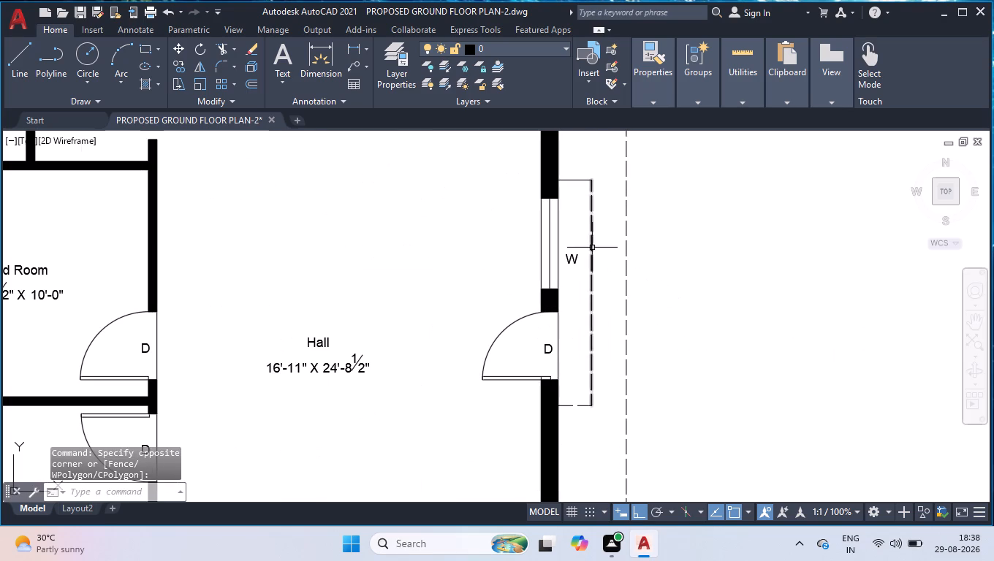
scroll(591, 204, up, 2)
click(552, 347)
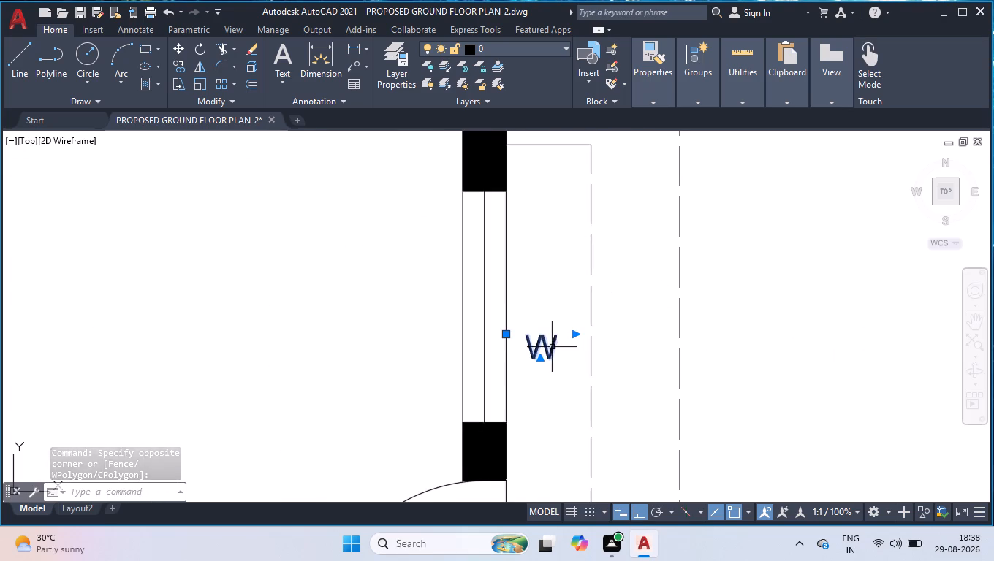
click(507, 335)
click(509, 298)
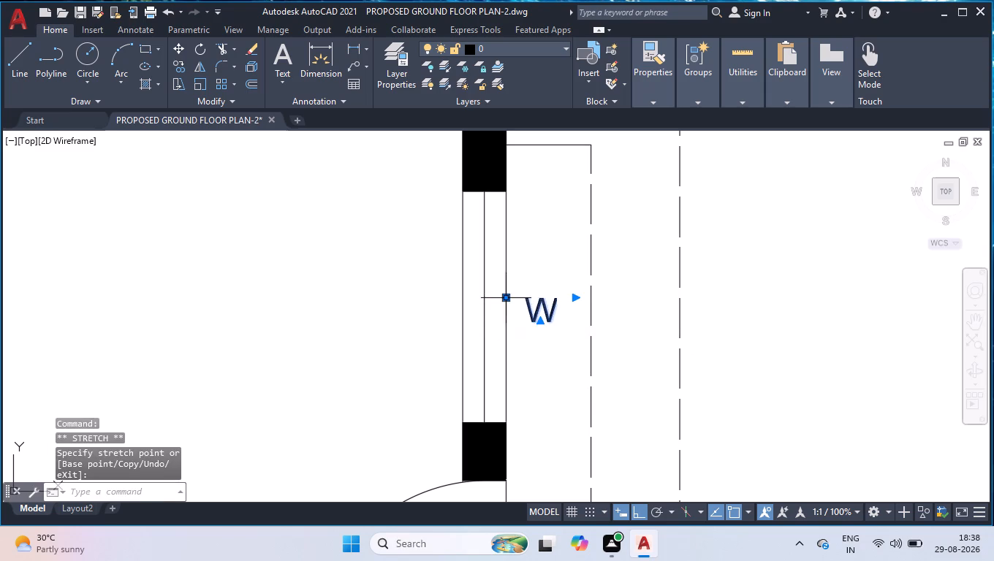
shift+drag(582, 257, 574, 278)
shift+click(527, 354)
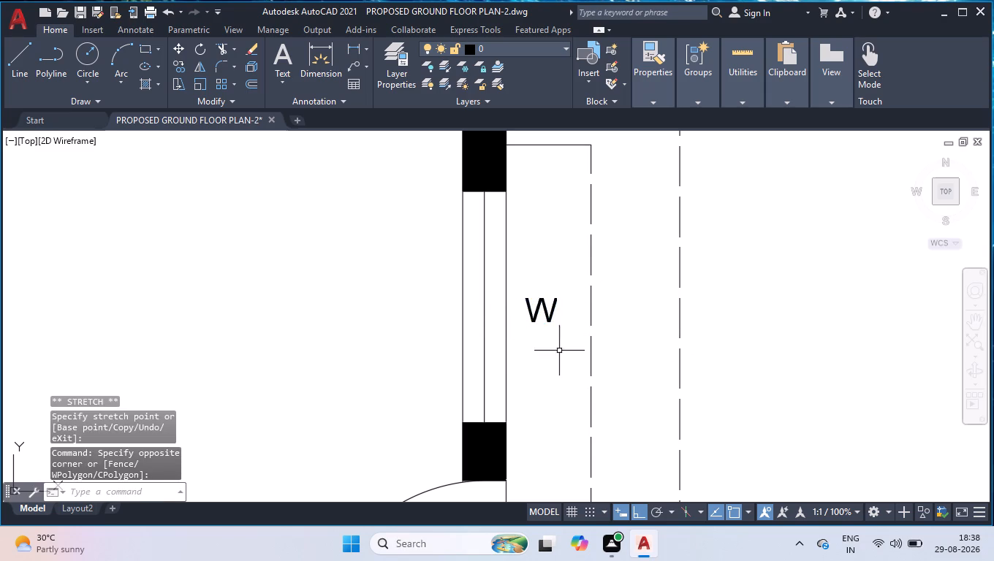
scroll(585, 351, down, 1)
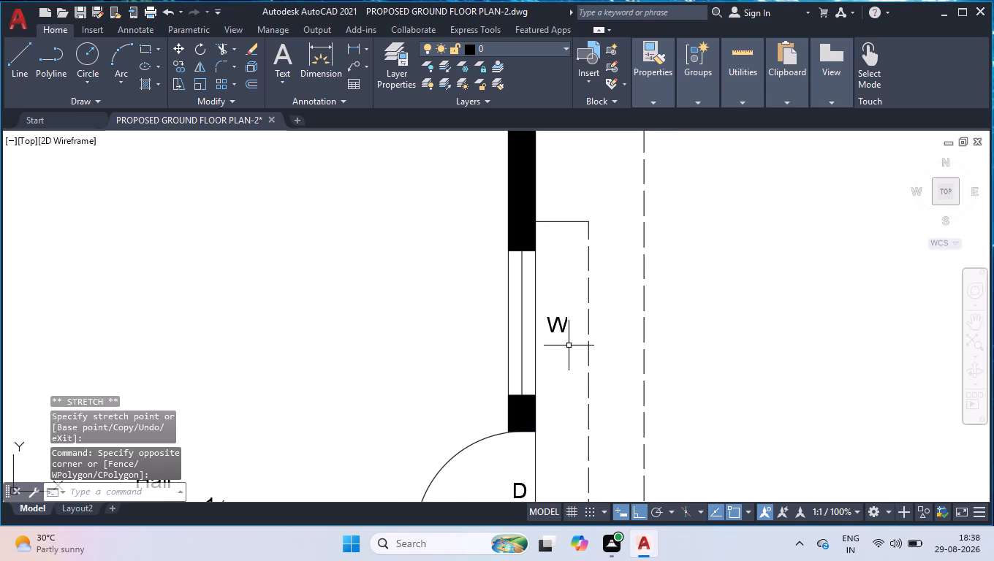
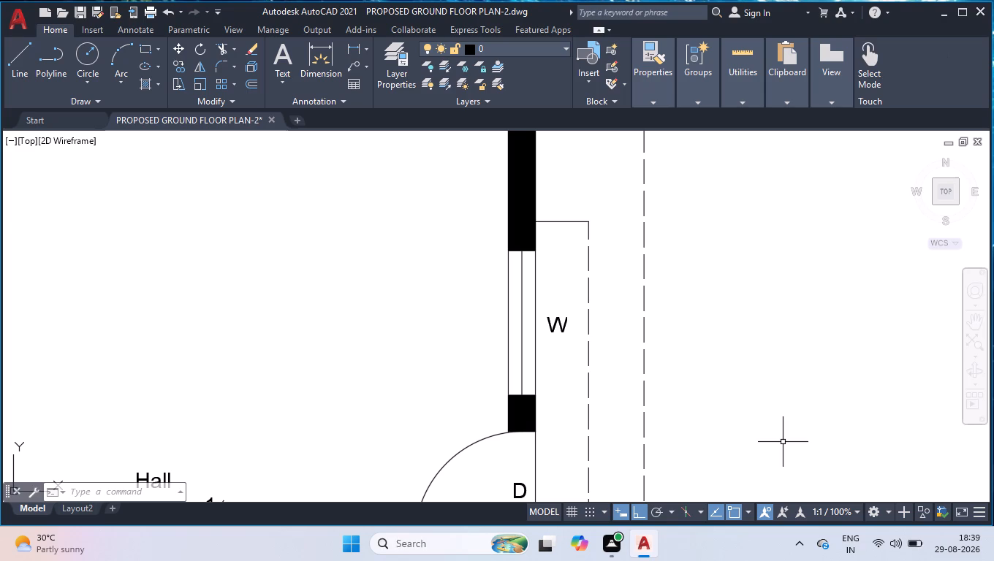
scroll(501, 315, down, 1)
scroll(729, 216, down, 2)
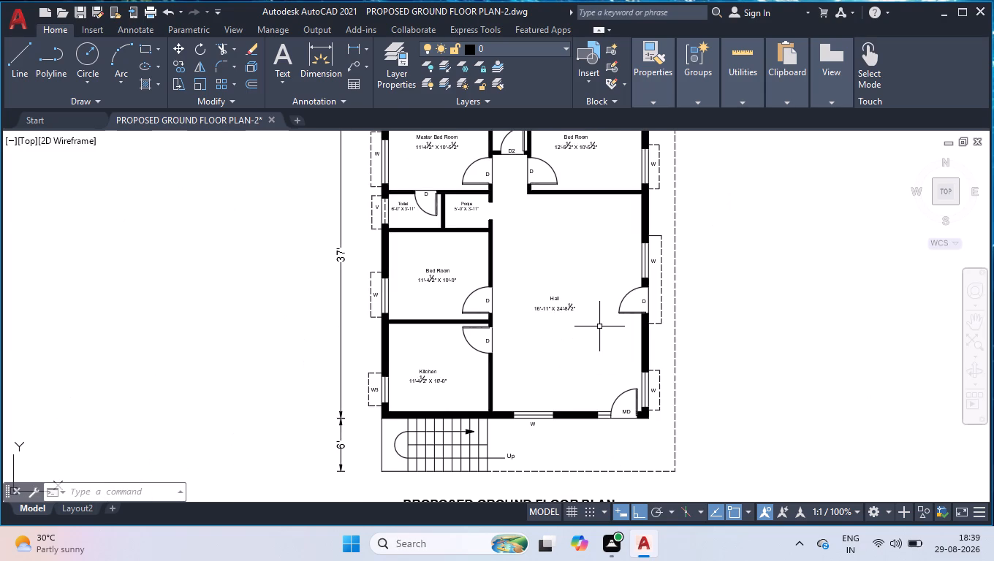
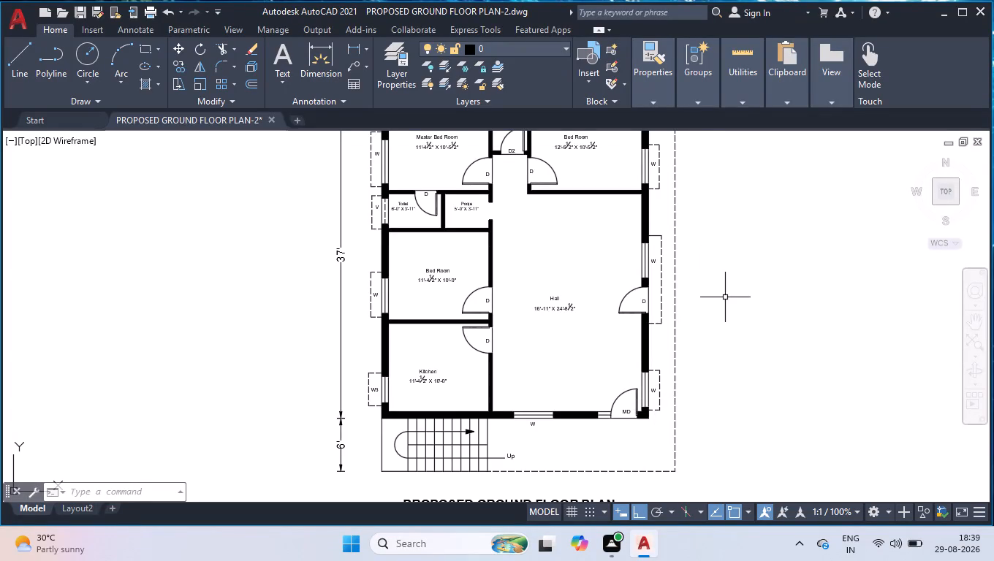
Narrow the text frame of the 12'-6½" X 10'-5½" Bed Room label, keeping its size text on one line.
scroll(680, 346, down, 1)
scroll(654, 183, up, 1)
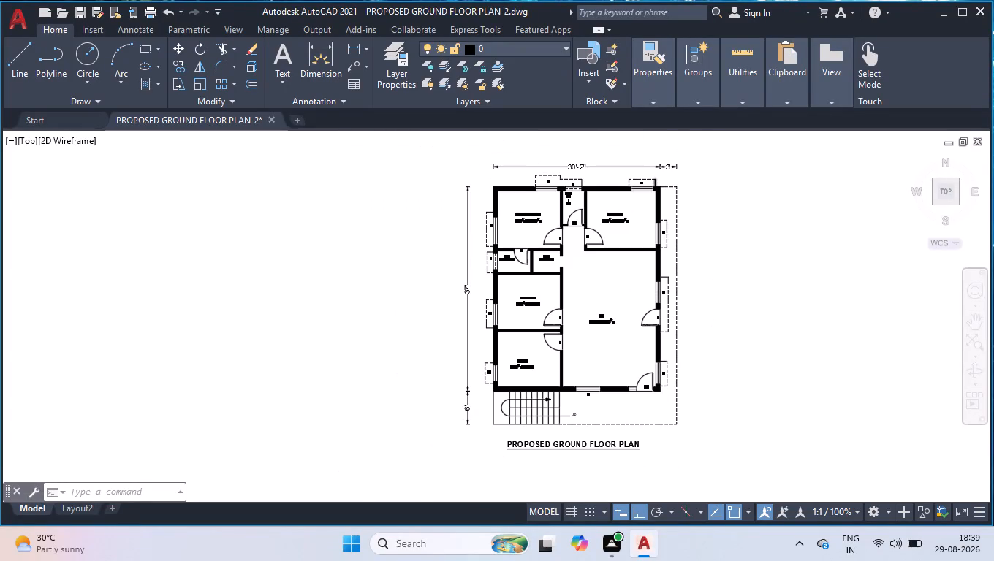
scroll(654, 183, up, 2)
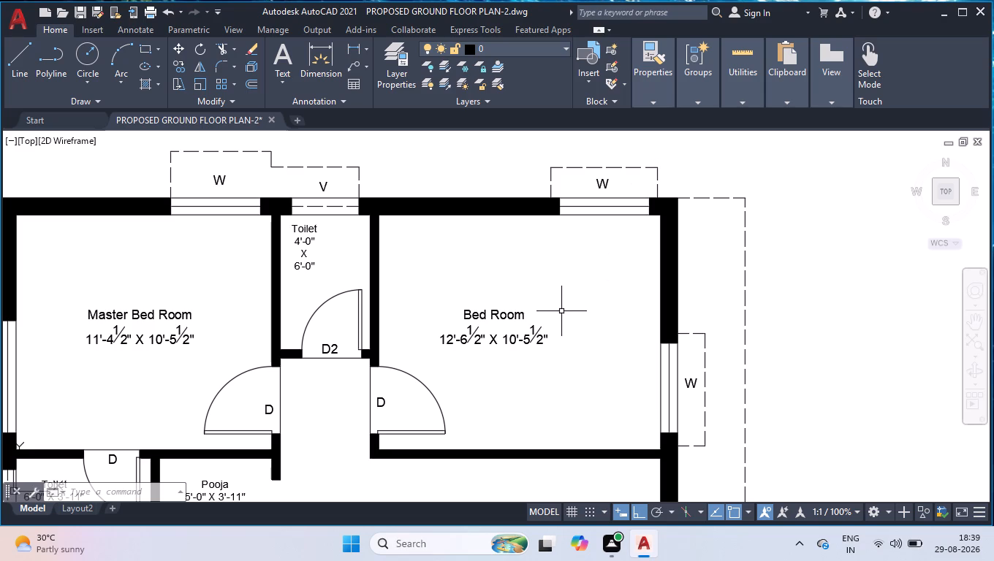
click(561, 311)
click(526, 370)
scroll(464, 317, up, 1)
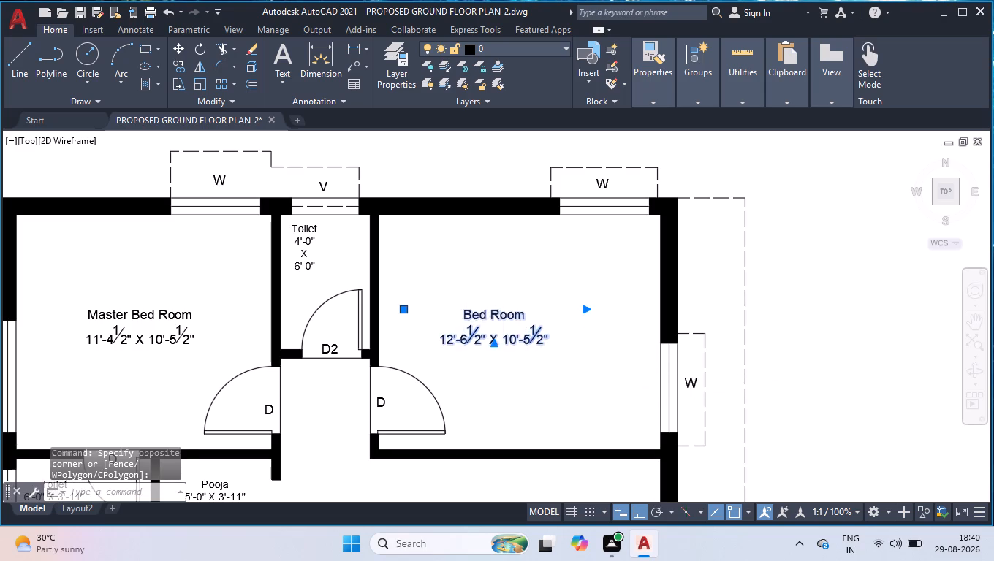
scroll(464, 317, up, 1)
click(776, 299)
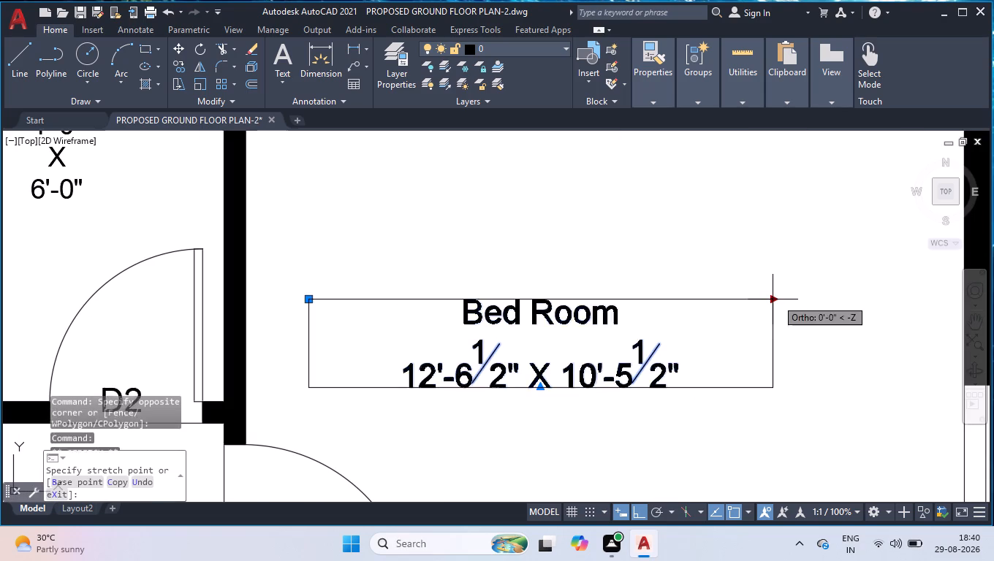
click(628, 317)
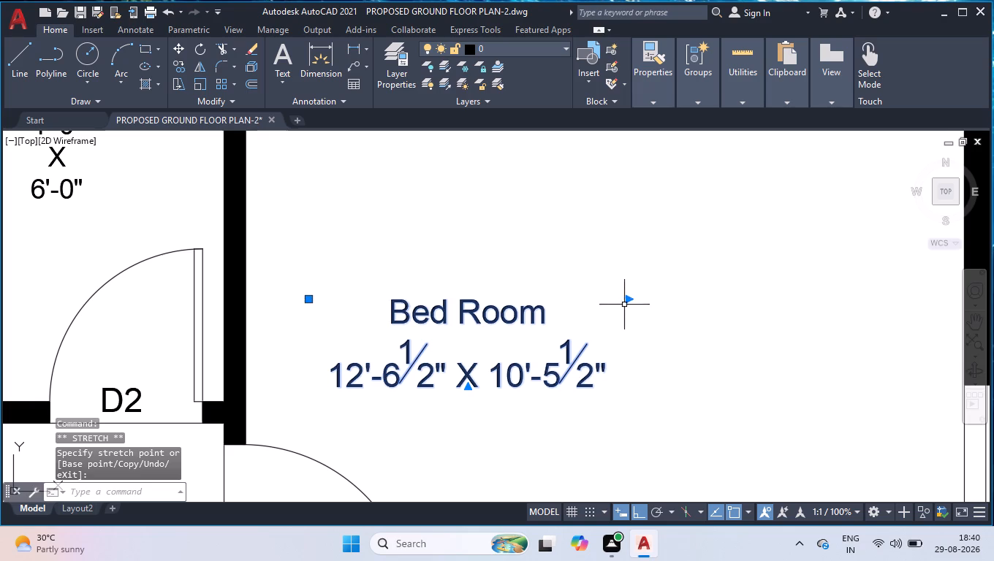
click(628, 300)
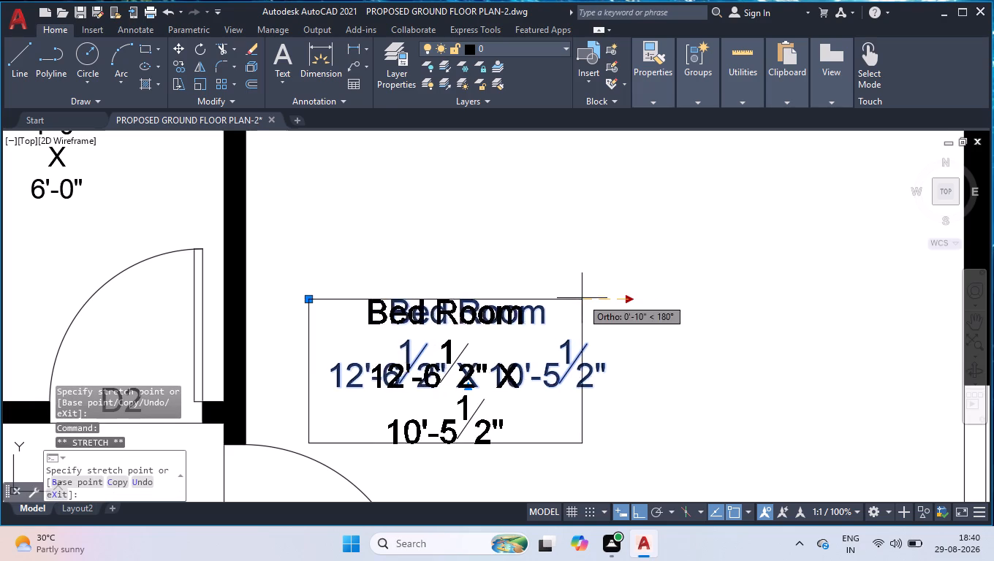
click(598, 297)
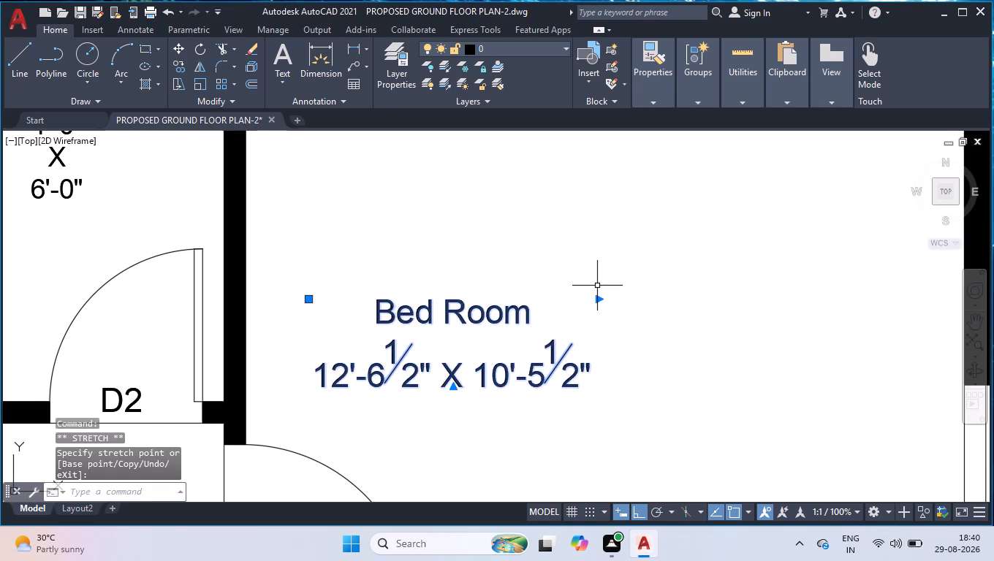
Reposition the 12'-6½" X 10'-5½" Bed Room label horizontally near the middle of its room.
scroll(580, 320, down, 2)
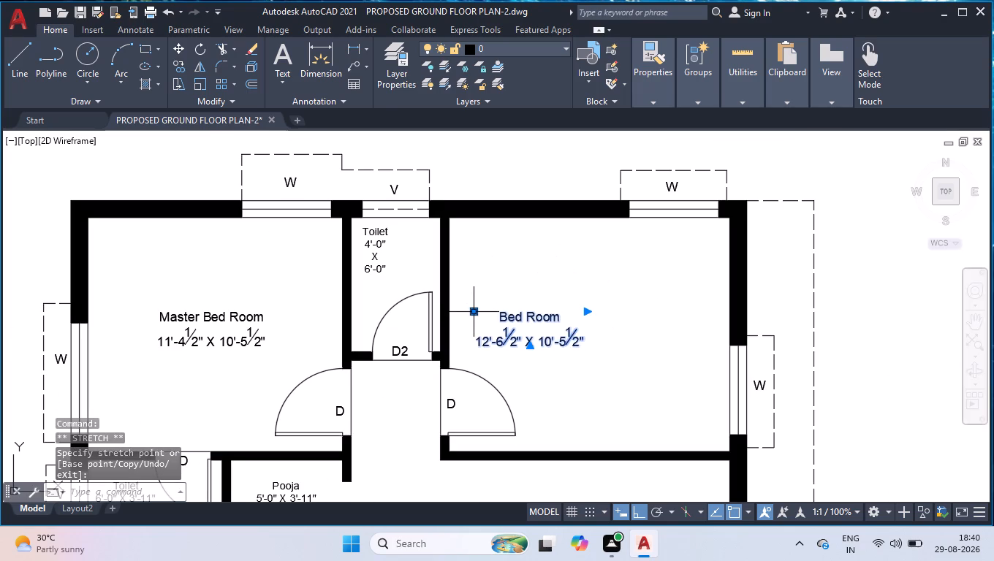
click(474, 309)
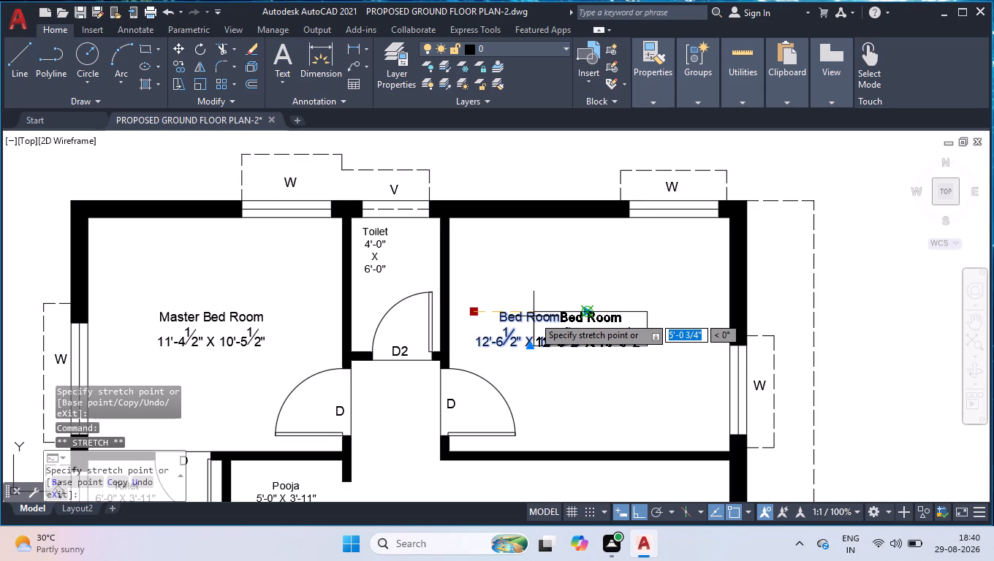
click(534, 316)
scroll(711, 316, up, 1)
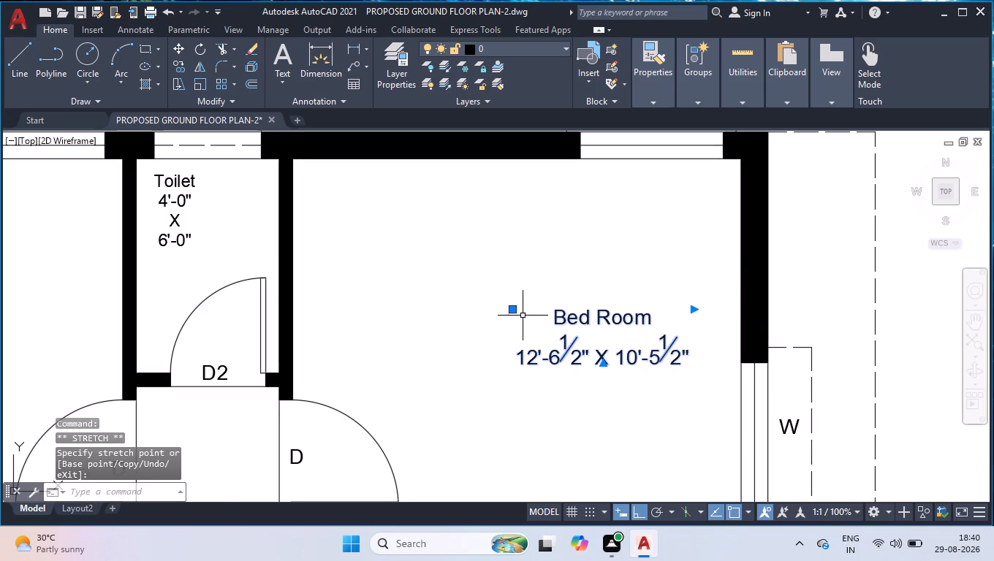
click(511, 309)
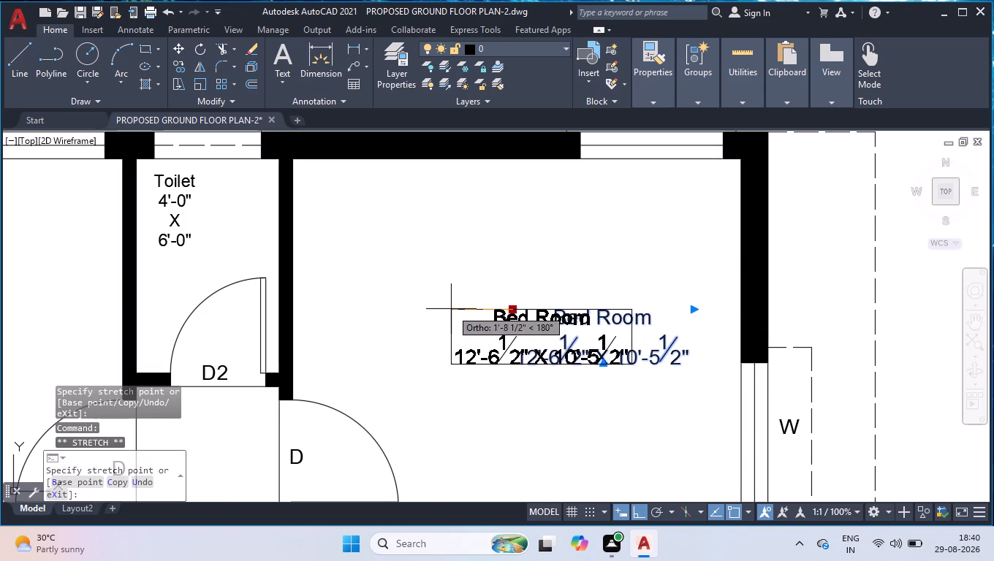
click(438, 313)
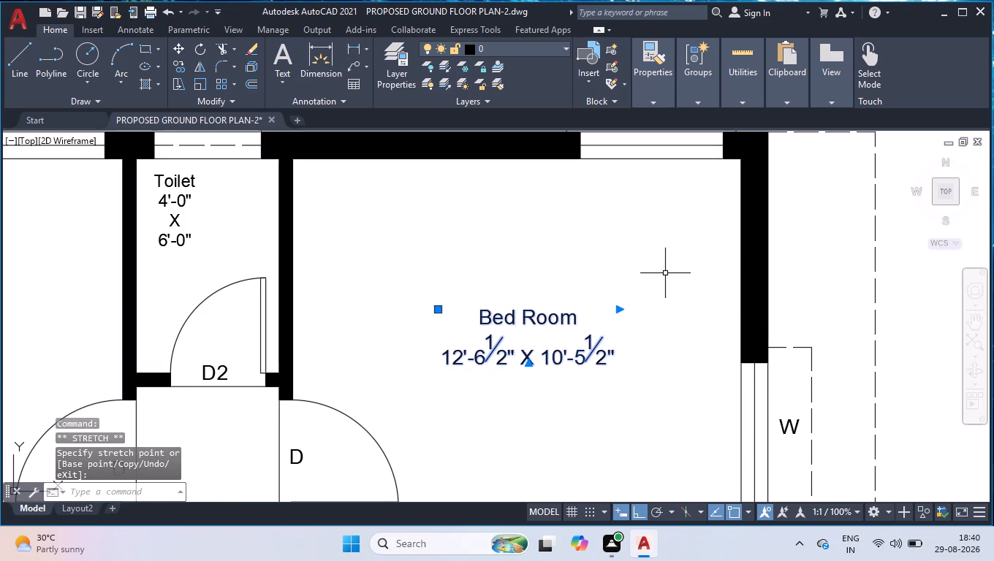
shift+drag(661, 269, 656, 280)
shift+click(564, 373)
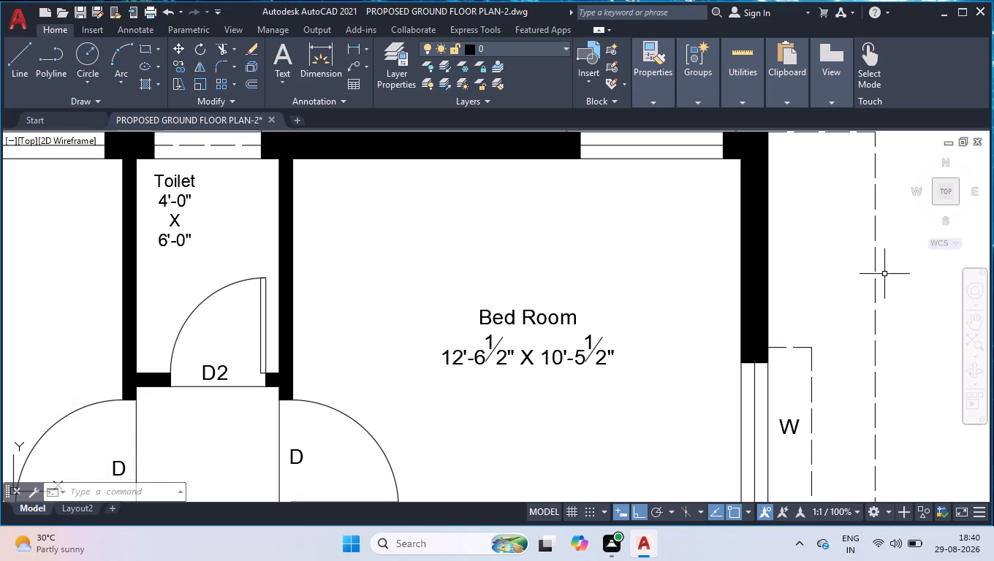
Change the Hall room label to uppercase HALL.
scroll(953, 271, down, 2)
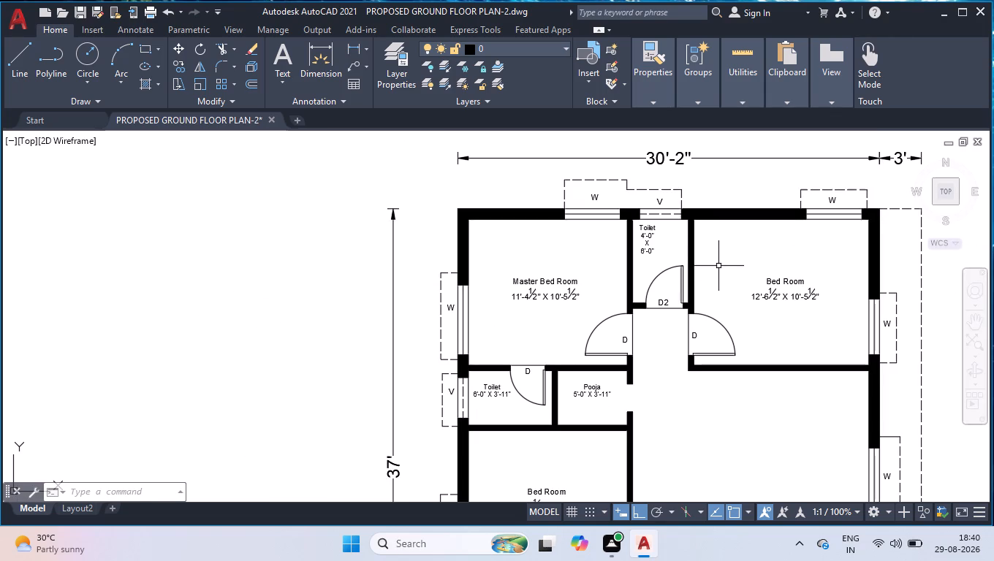
scroll(720, 257, down, 1)
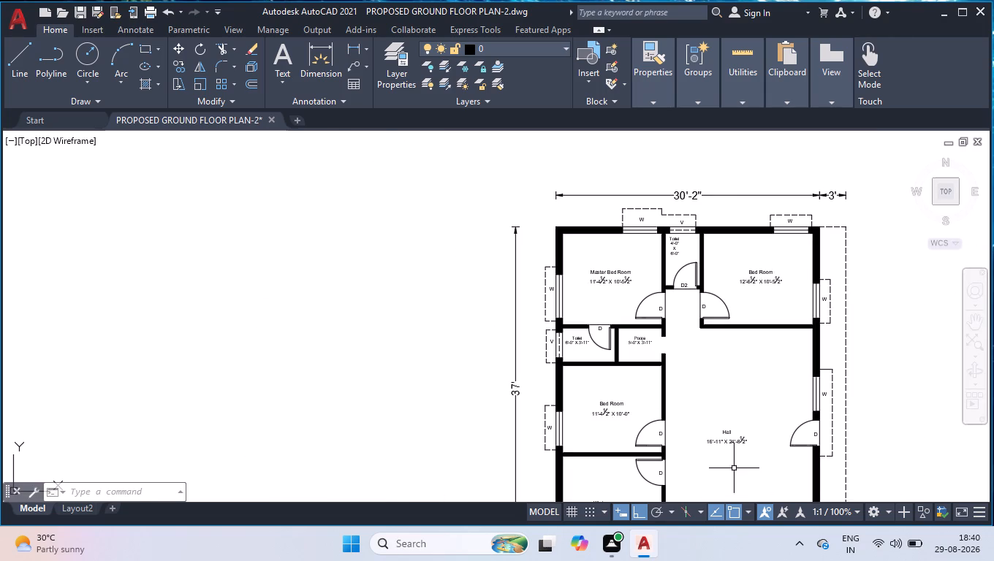
scroll(734, 468, up, 4)
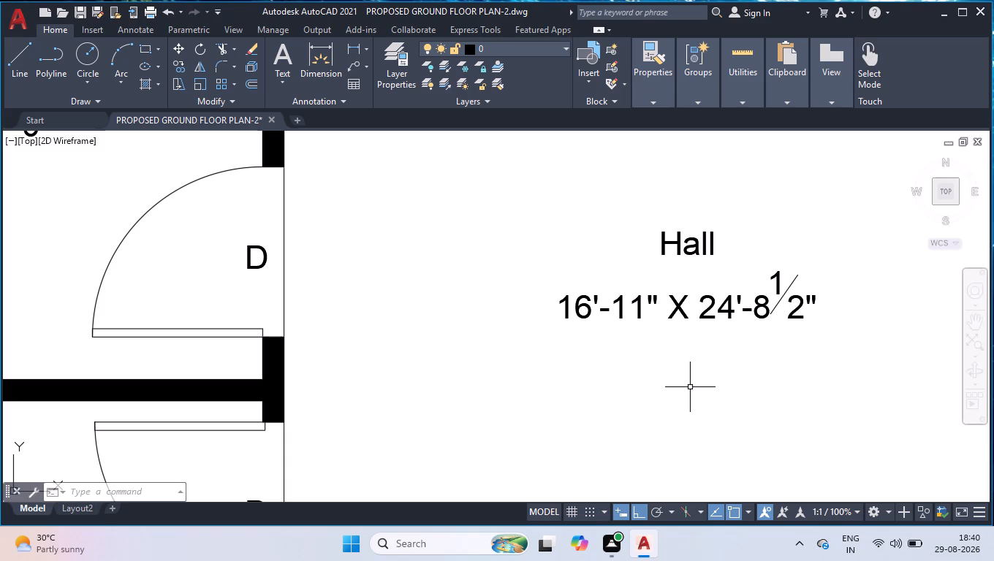
scroll(627, 393, down, 2)
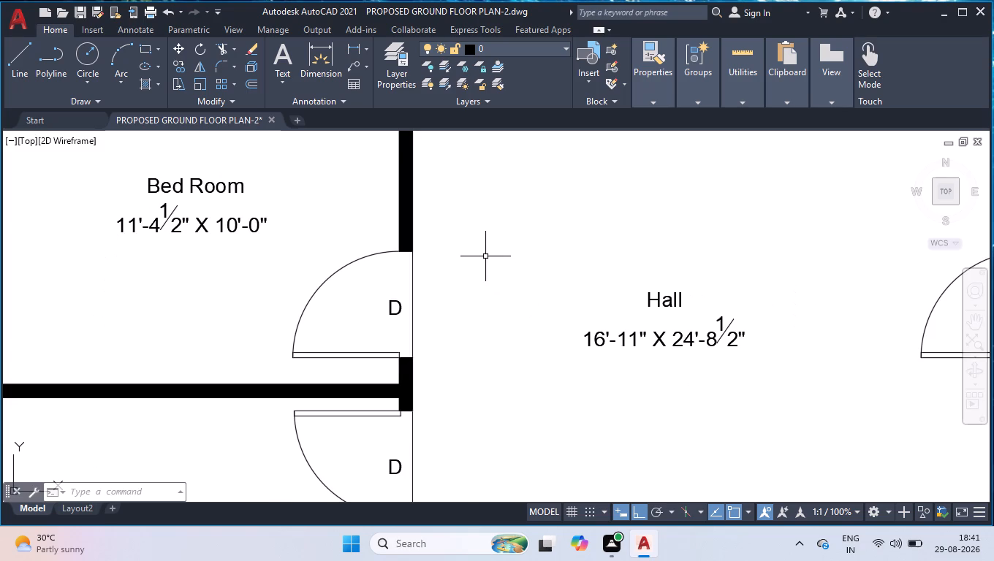
scroll(717, 361, up, 2)
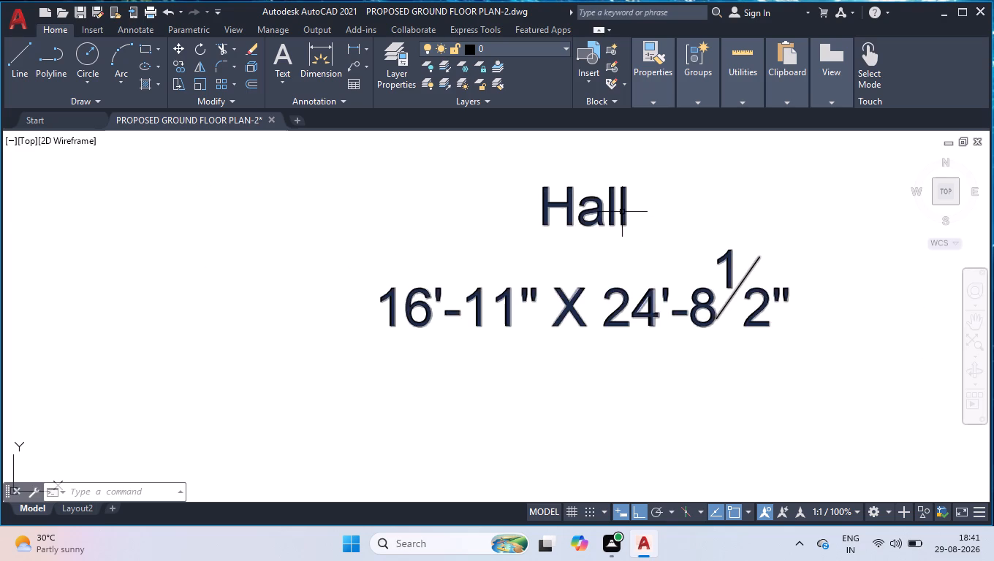
double_click(622, 212)
click(664, 221)
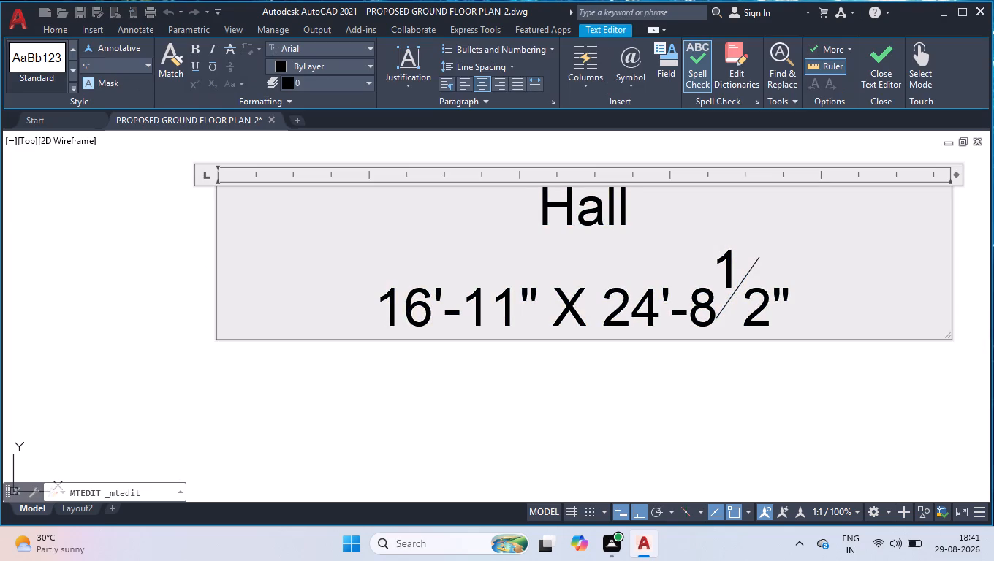
key(BackSpace)
key(BackSpace)
text(LL)
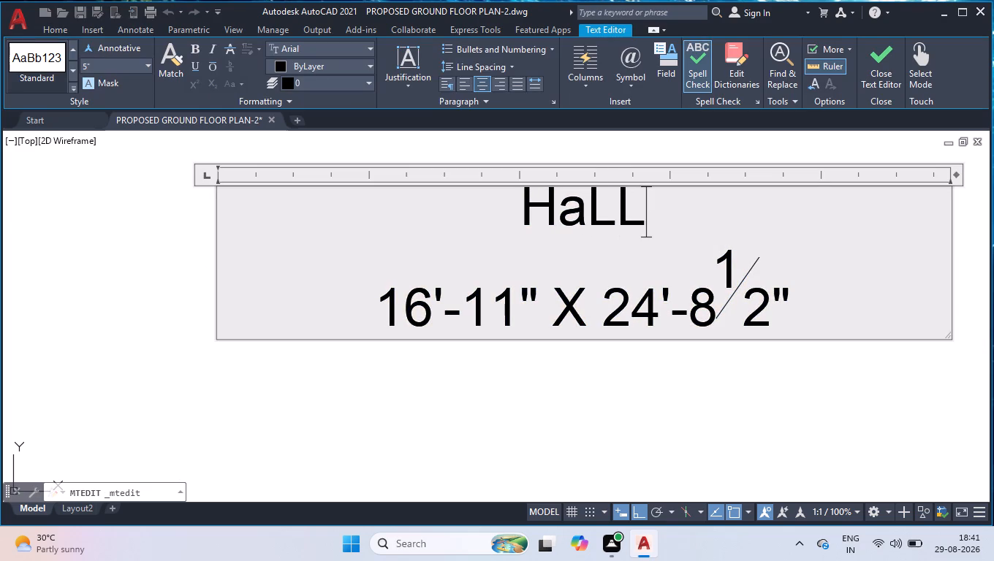
click(596, 223)
key(BackSpace)
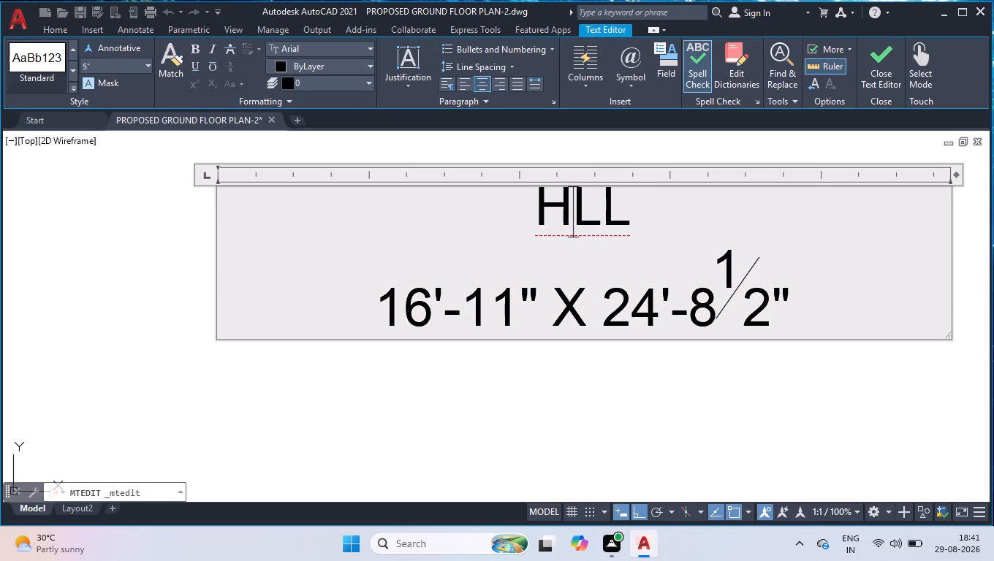
key(a)
click(562, 364)
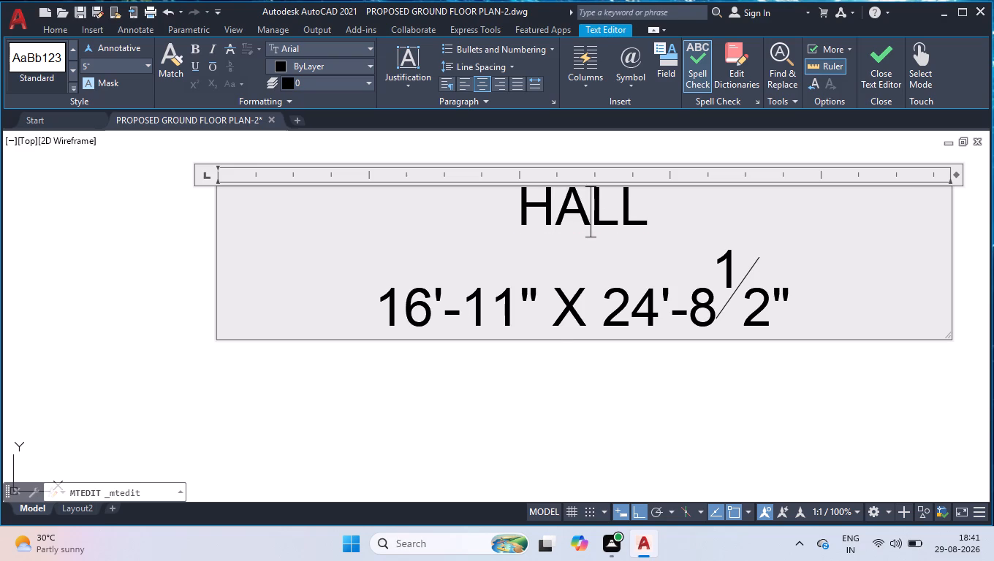
Turn on the Clean Screen display with the floor plan in view.
scroll(564, 370, down, 3)
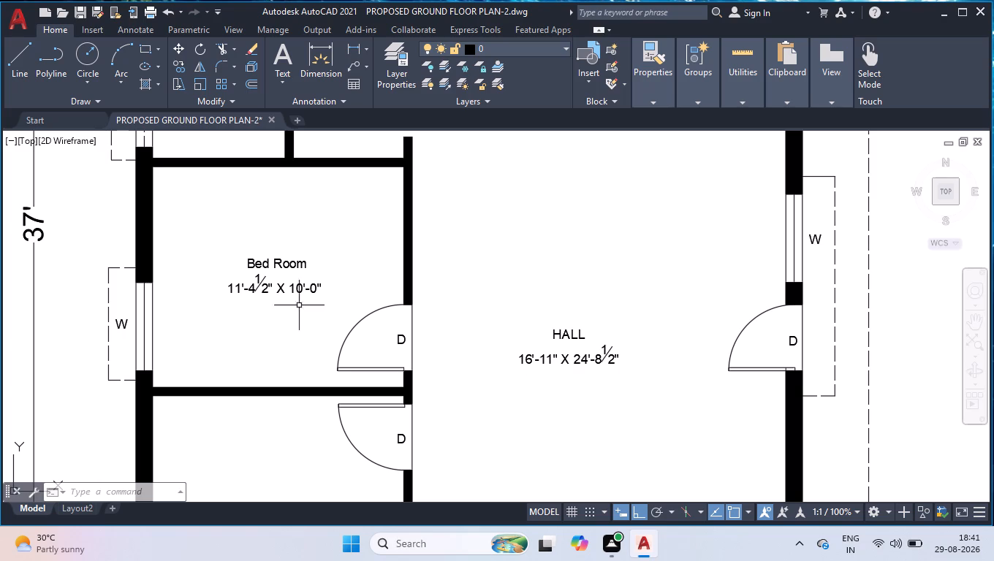
scroll(523, 397, down, 4)
scroll(569, 435, up, 1)
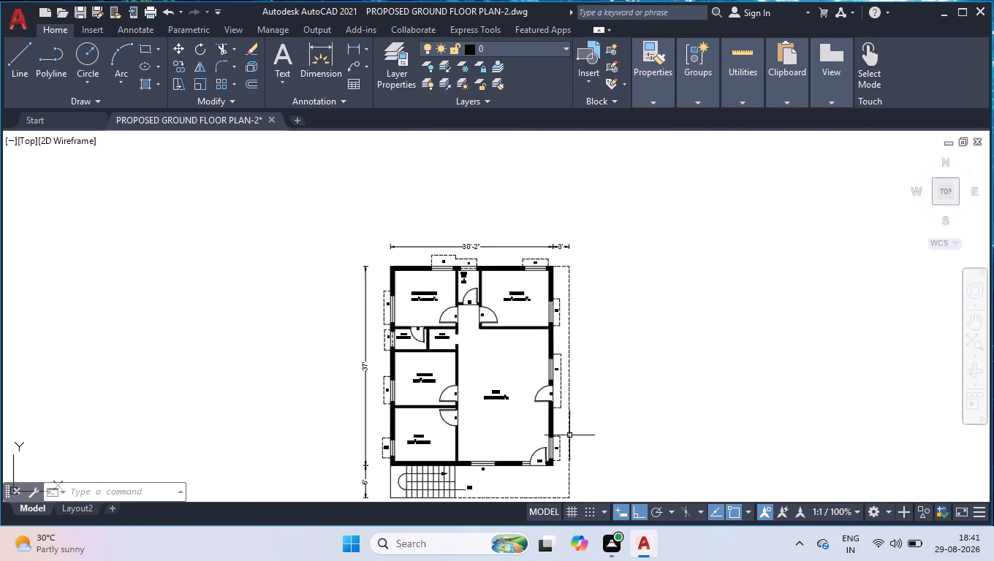
scroll(569, 435, up, 1)
key(ctrl+0)
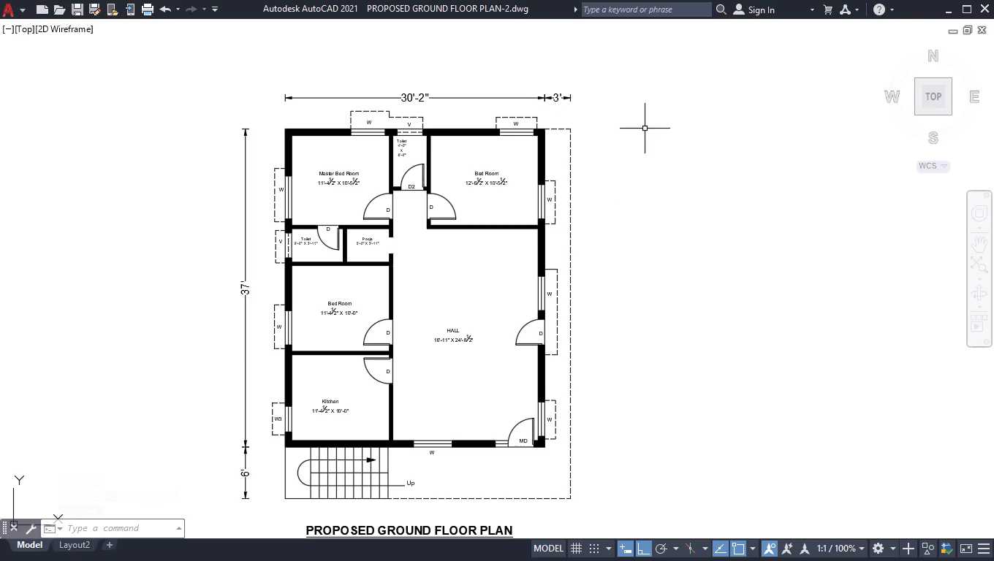
Draw a horizontal line about 10' long in the empty area east of the floor plan.
scroll(756, 196, down, 1)
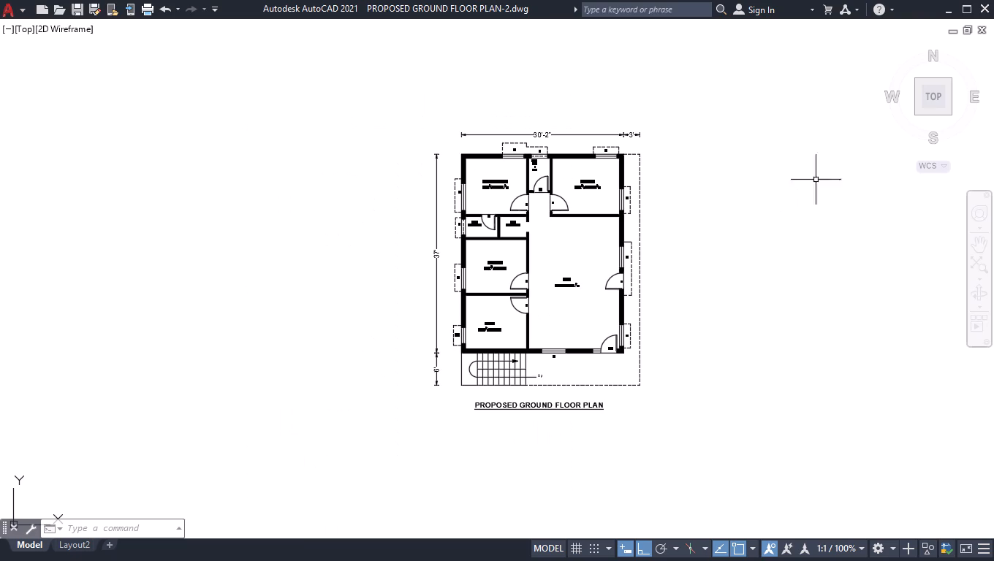
scroll(831, 163, up, 2)
key(l)
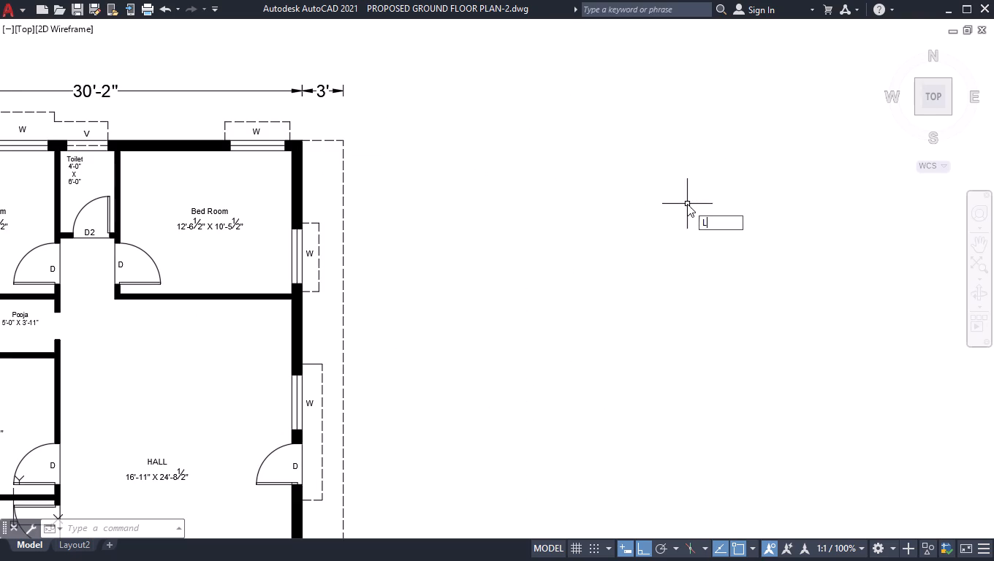
key(Return)
click(591, 211)
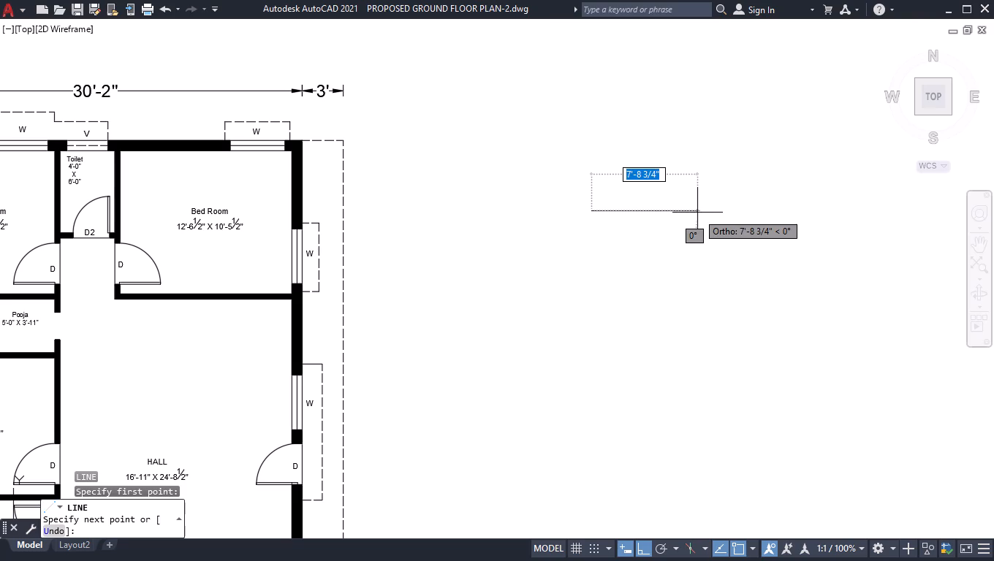
scroll(740, 191, up, 2)
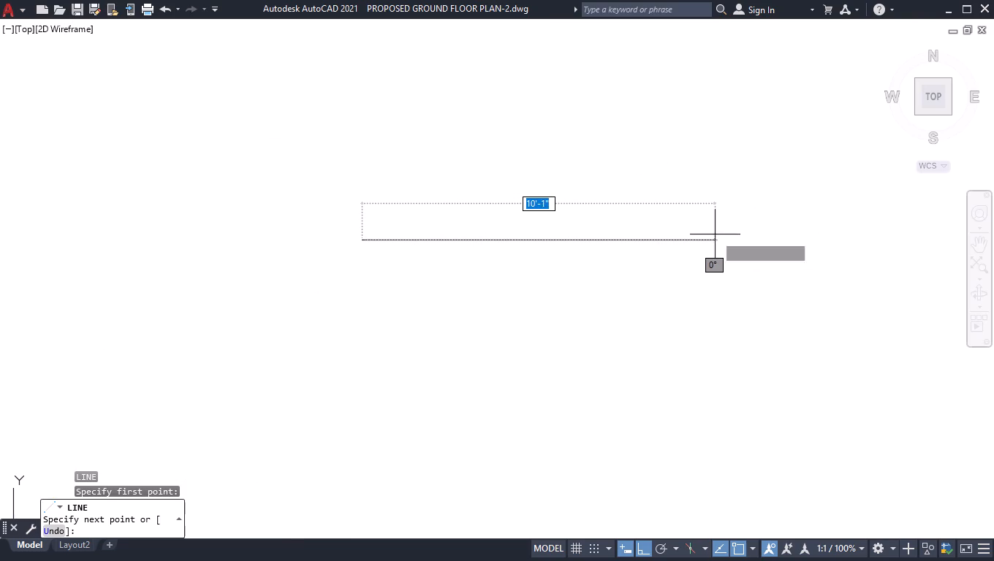
click(710, 238)
key(space)
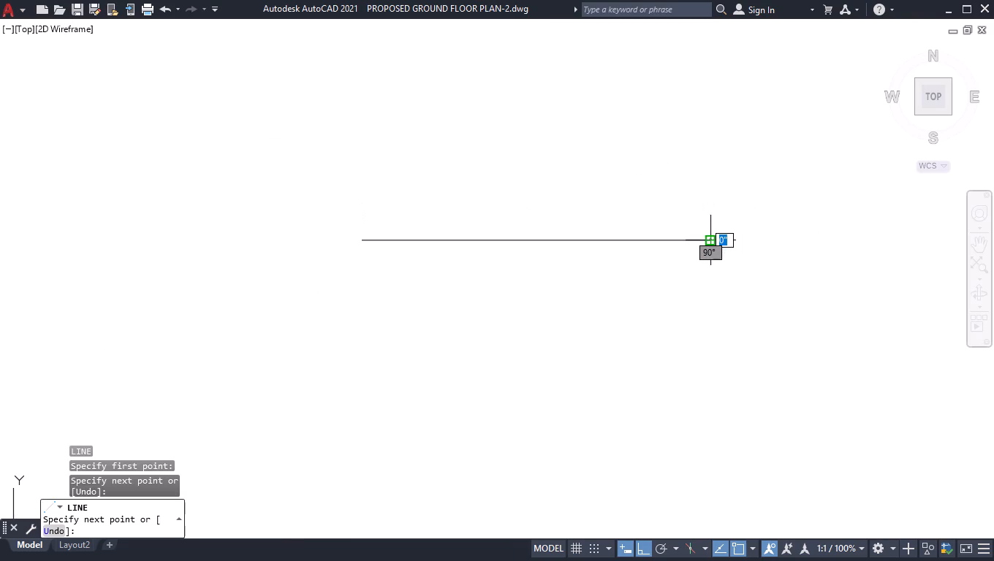
Draw a circle of about 4 1/2" radius centred on the east end of the horizontal line.
key(c)
key(Return)
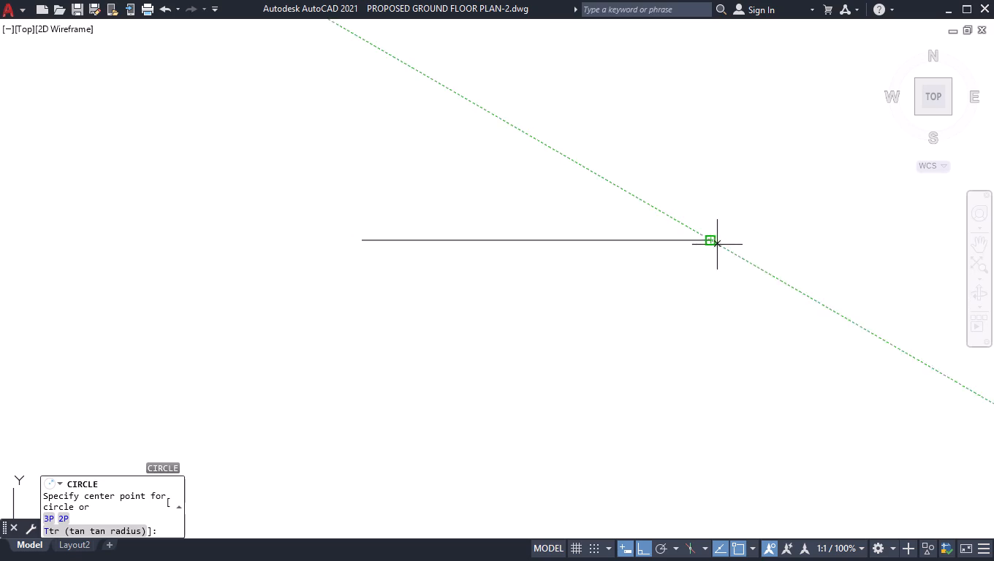
scroll(725, 238, up, 3)
drag(664, 243, 691, 289)
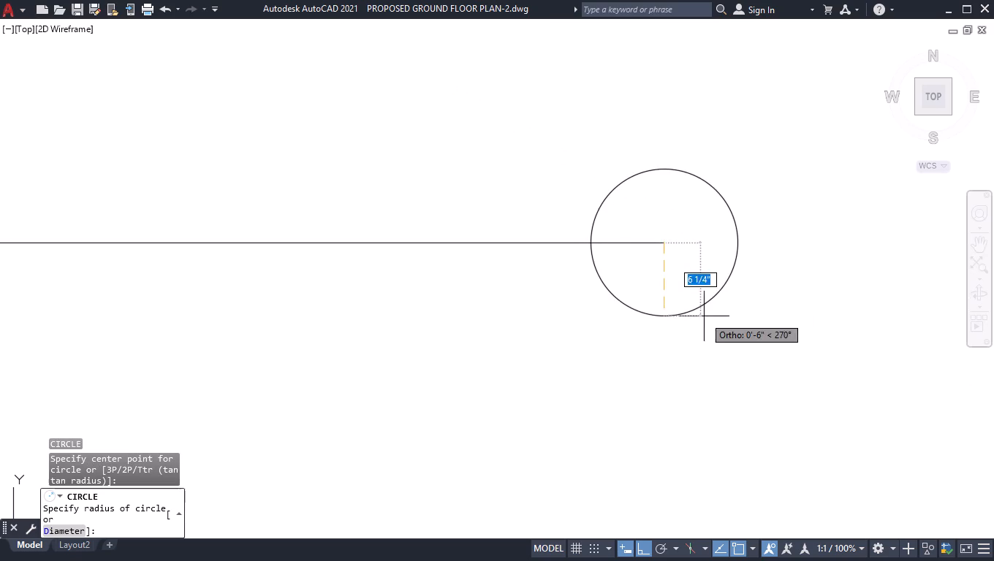
scroll(702, 320, down, 4)
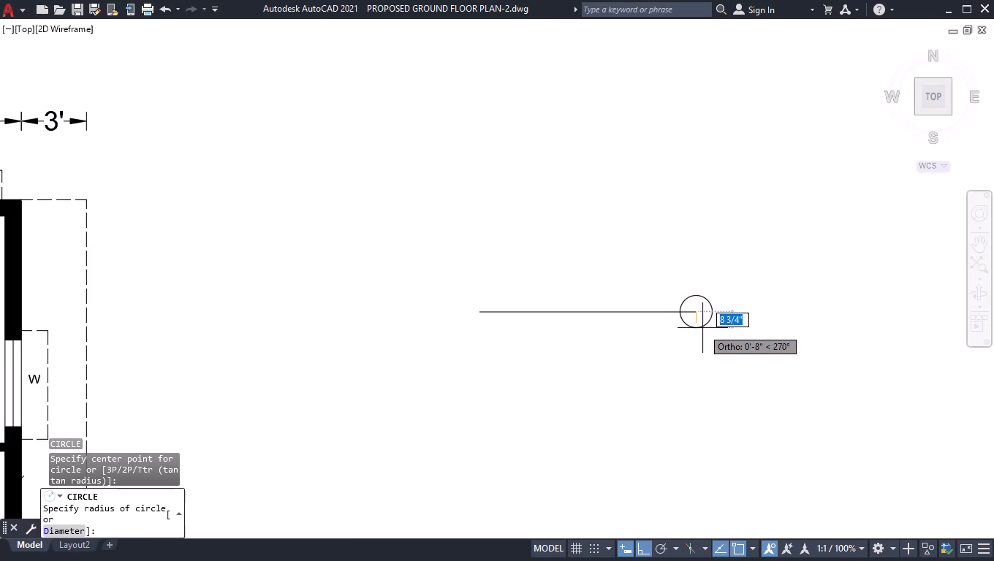
scroll(702, 328, down, 1)
scroll(702, 328, up, 3)
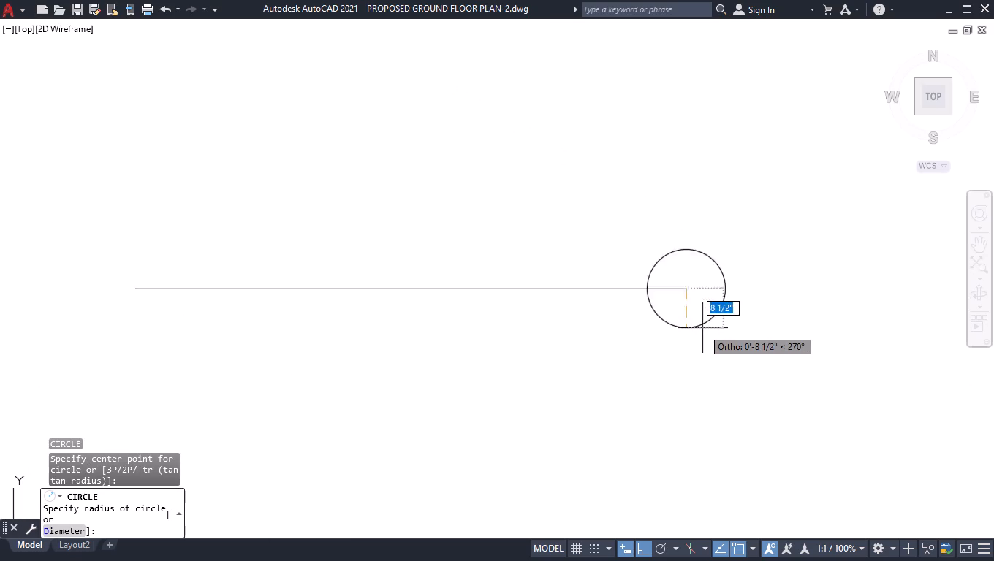
scroll(702, 328, up, 1)
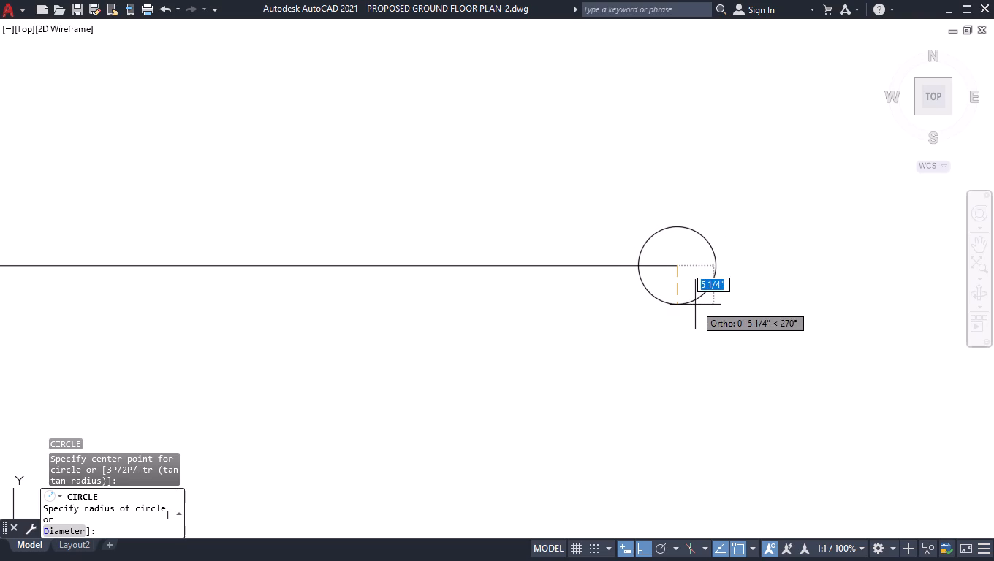
click(694, 299)
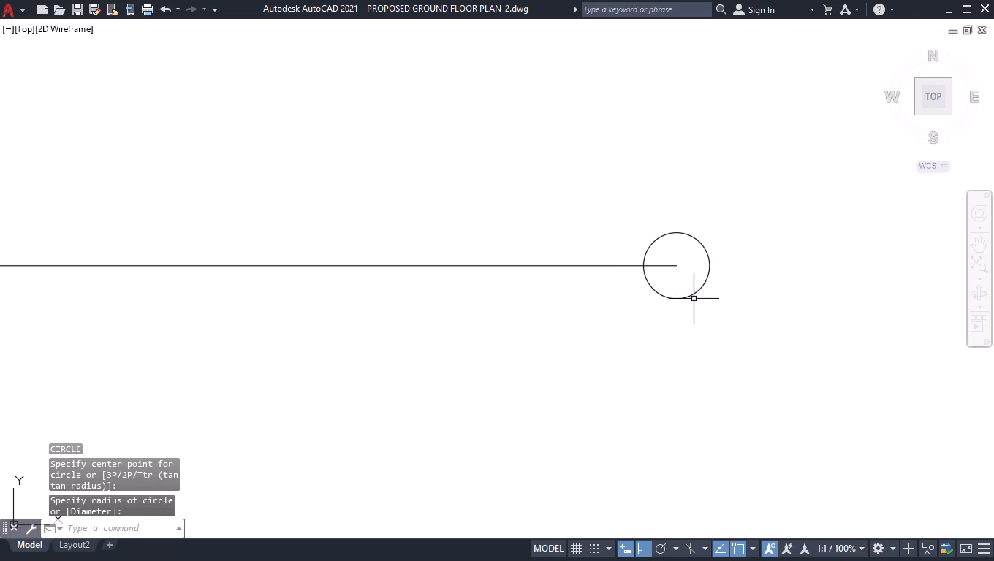
Draw three larger circles around the same centre with radii of about 10 1/4", 1'-0" and 2'-0".
key(space)
click(680, 264)
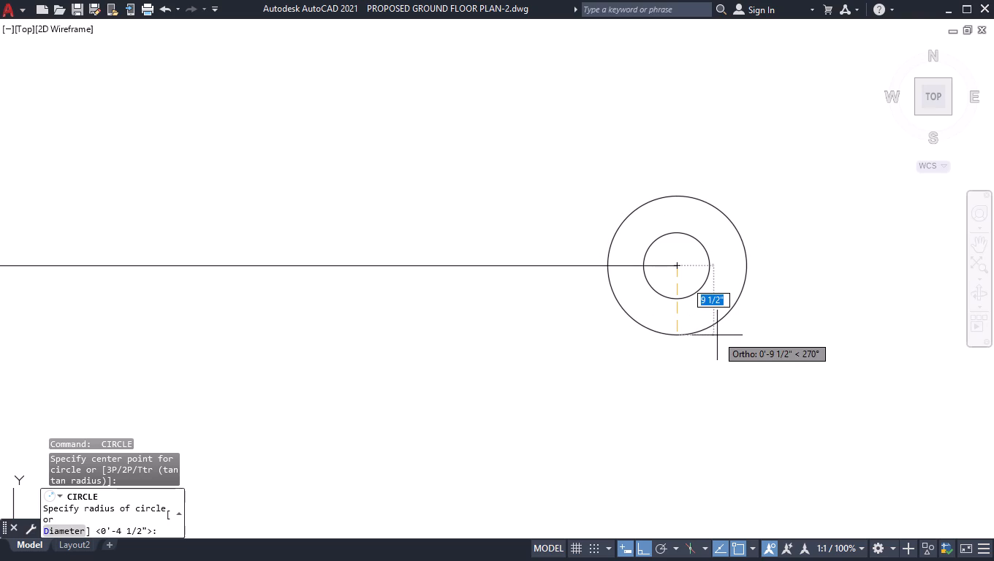
click(716, 341)
key(space)
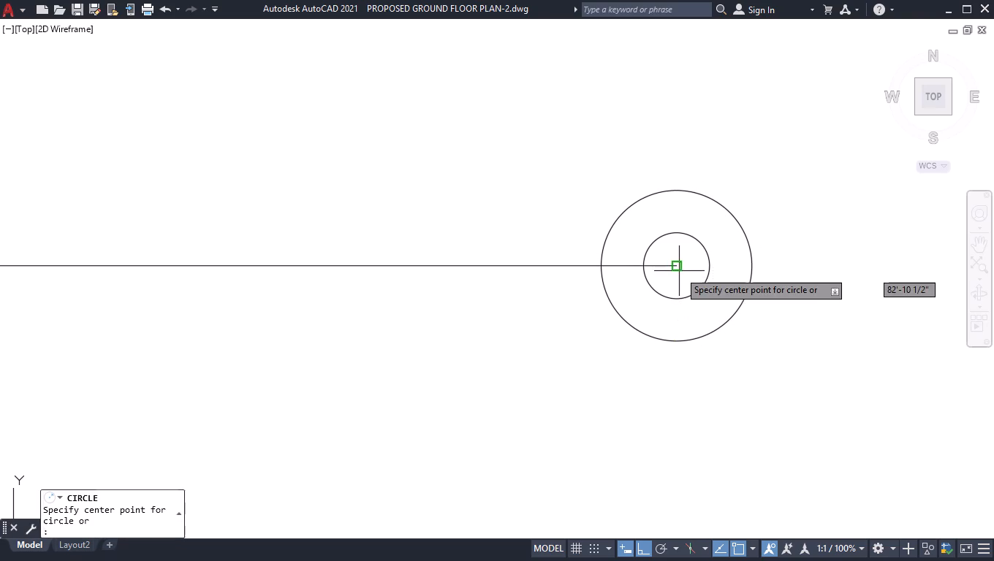
click(678, 268)
click(703, 355)
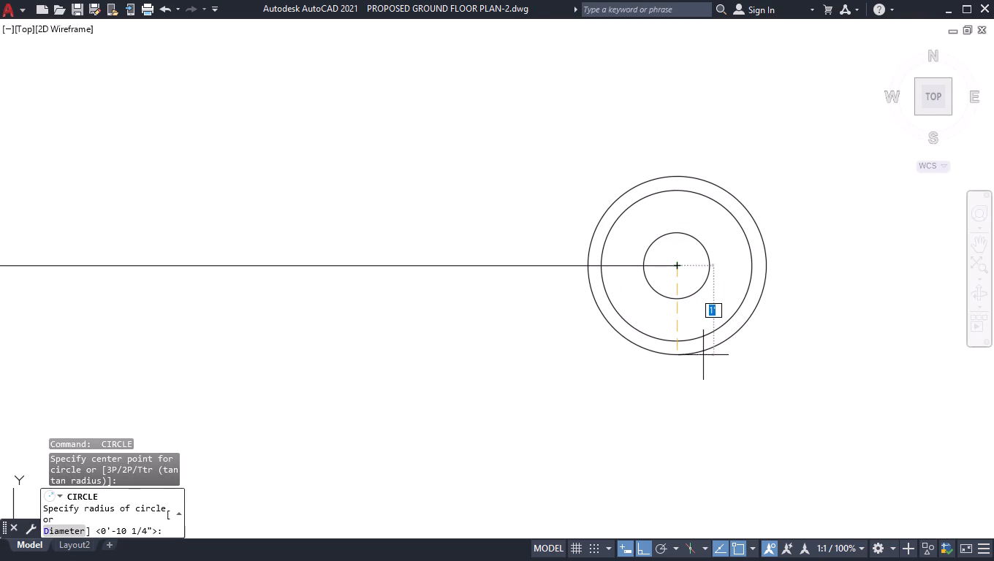
key(space)
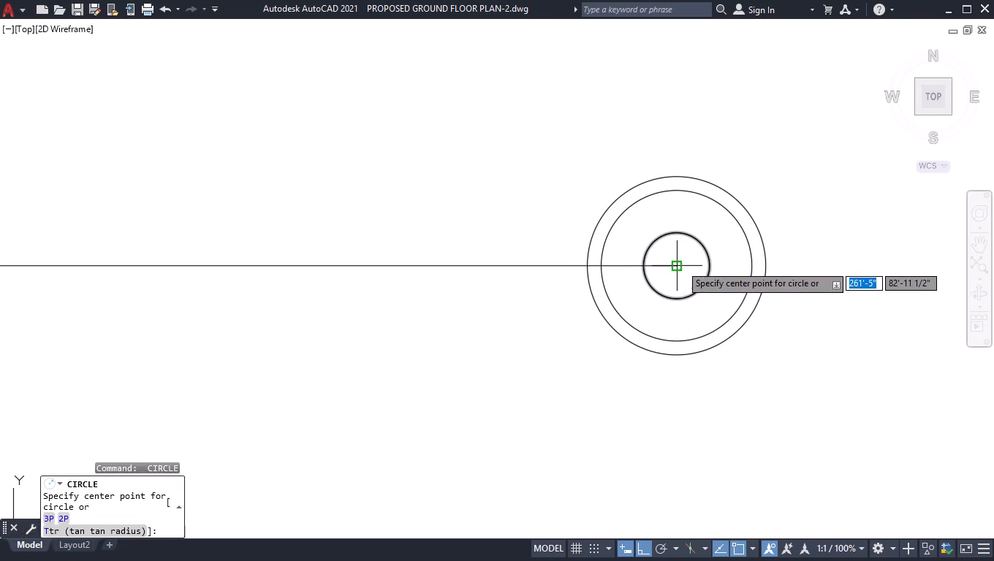
drag(680, 264, 681, 277)
scroll(752, 442, down, 3)
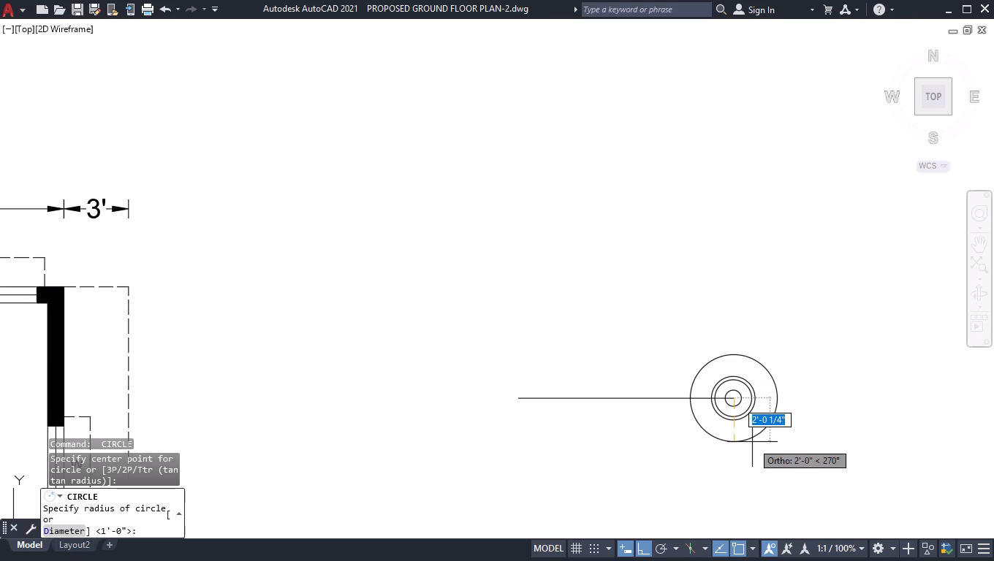
click(760, 440)
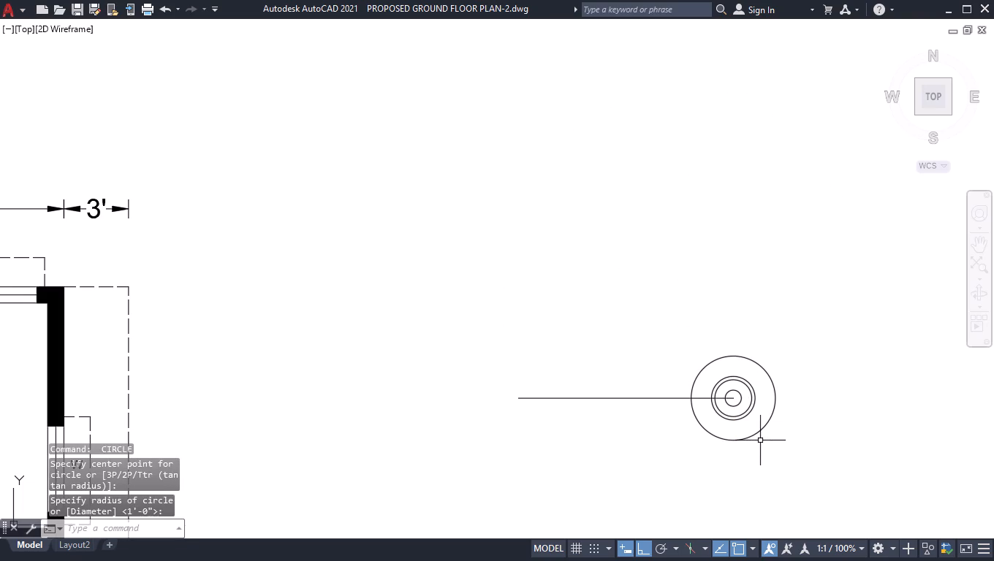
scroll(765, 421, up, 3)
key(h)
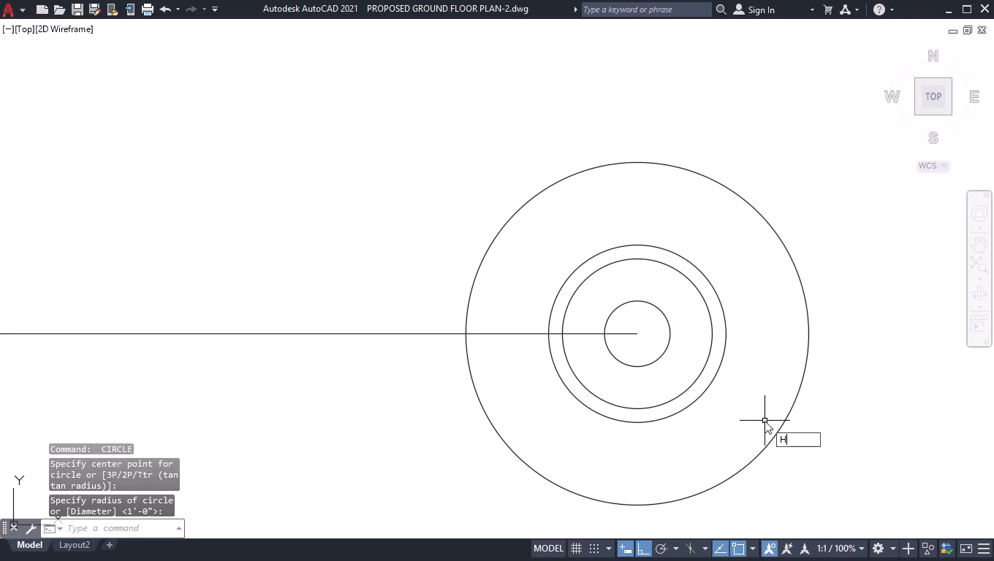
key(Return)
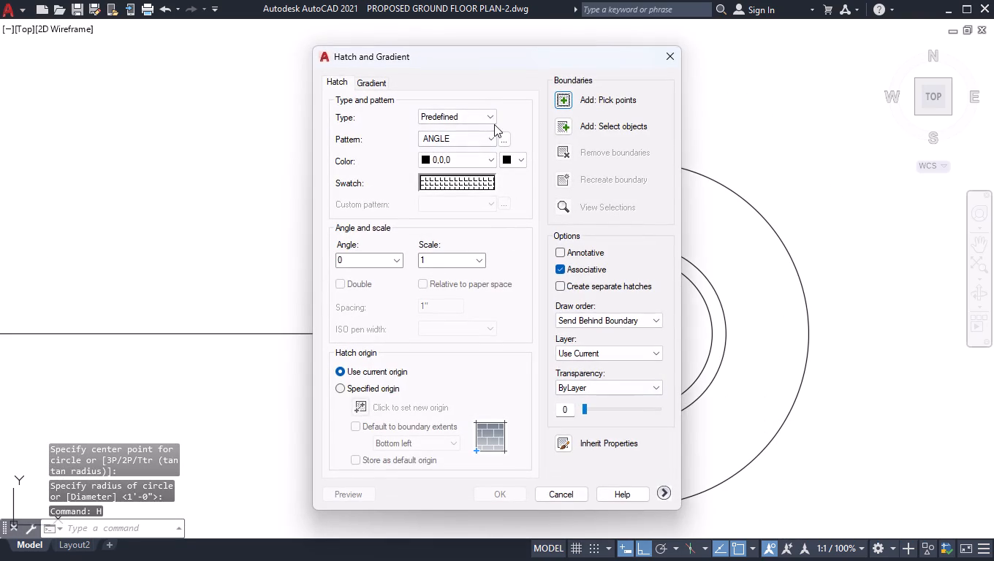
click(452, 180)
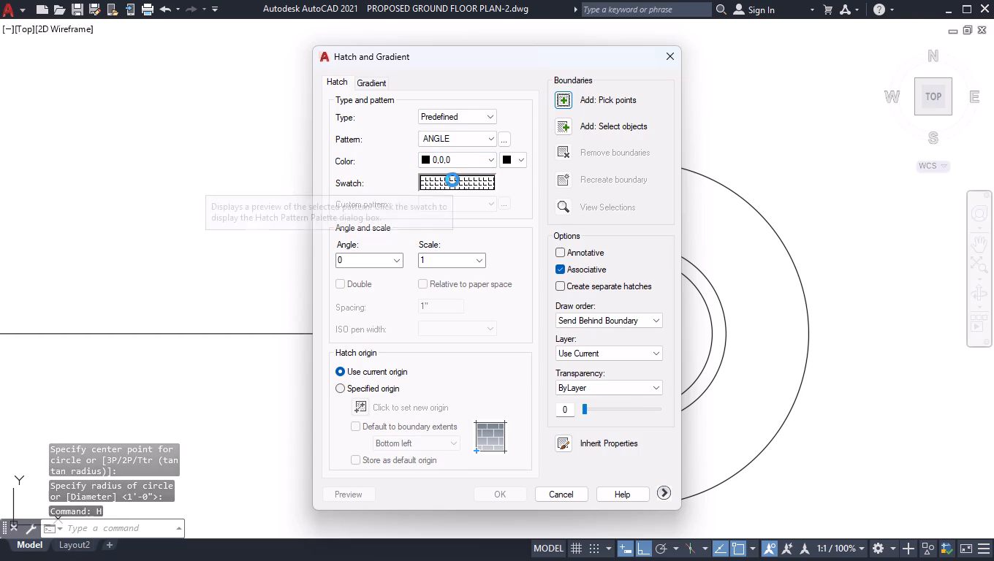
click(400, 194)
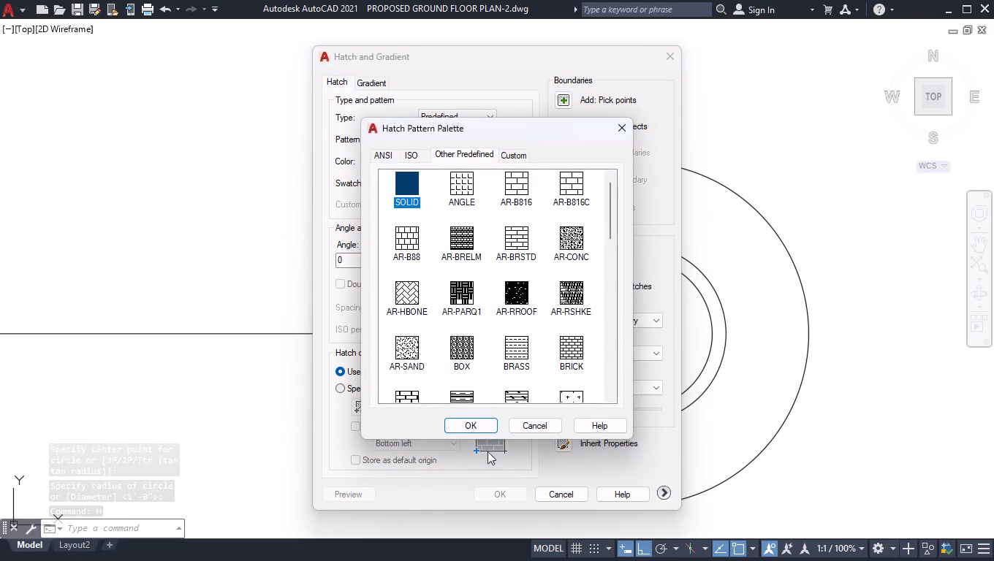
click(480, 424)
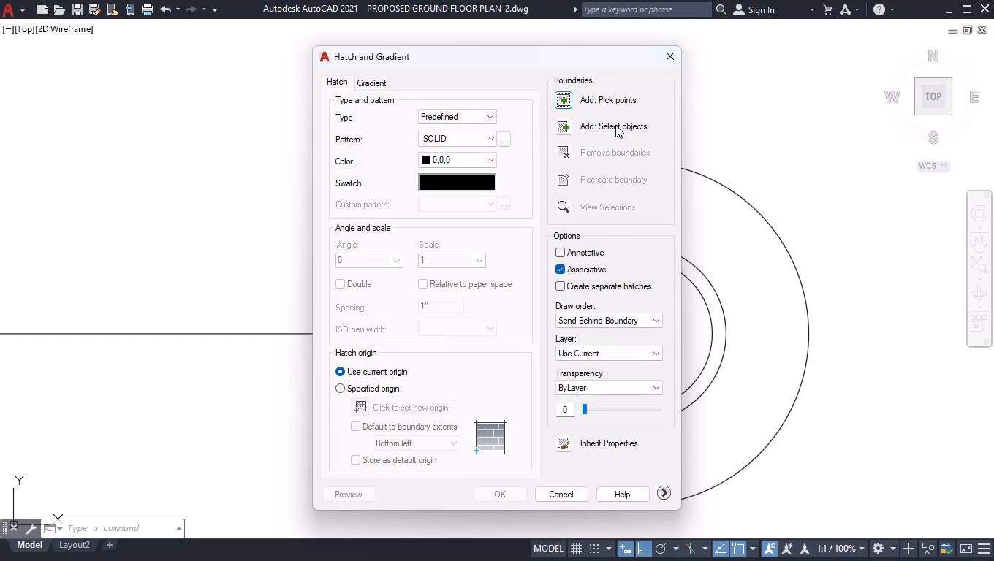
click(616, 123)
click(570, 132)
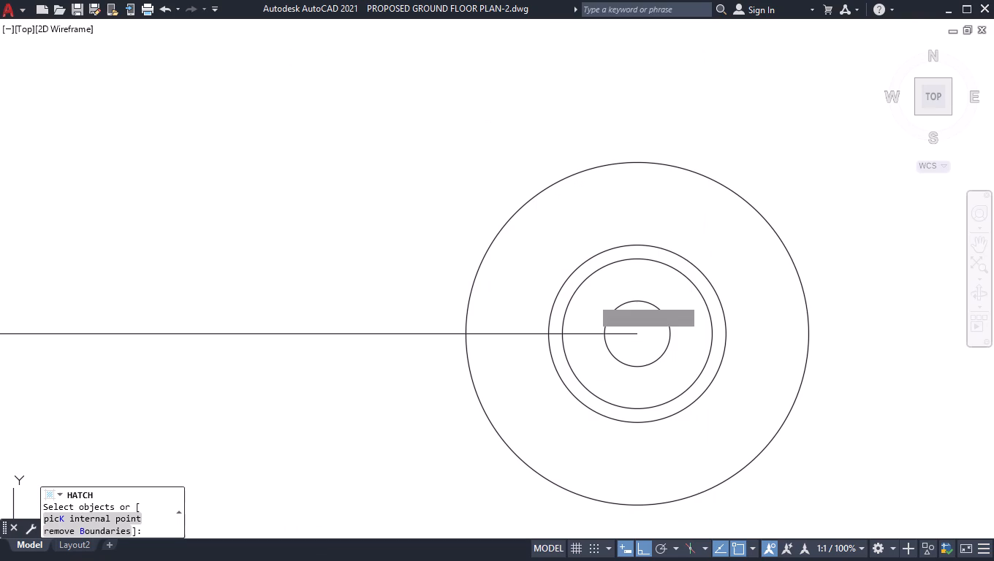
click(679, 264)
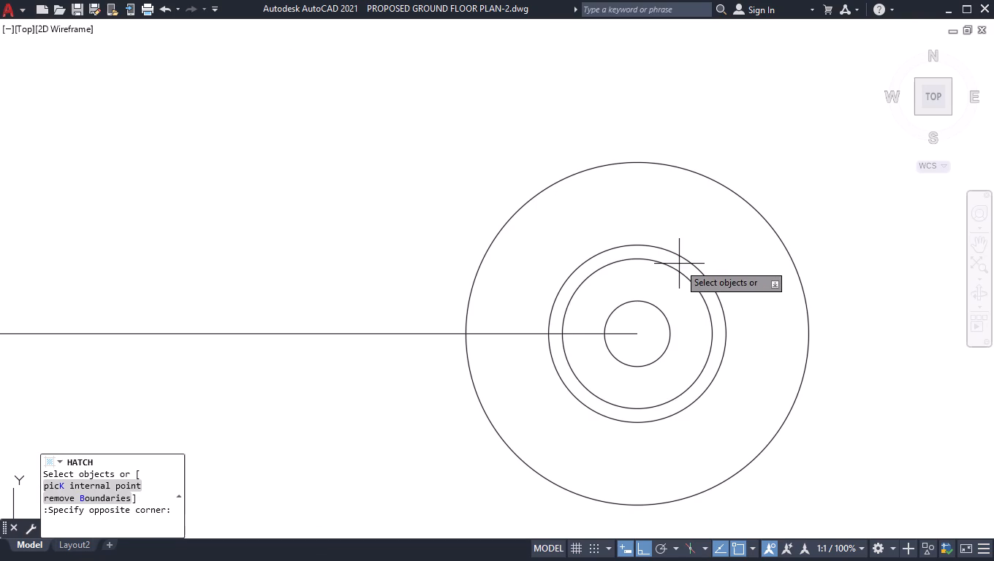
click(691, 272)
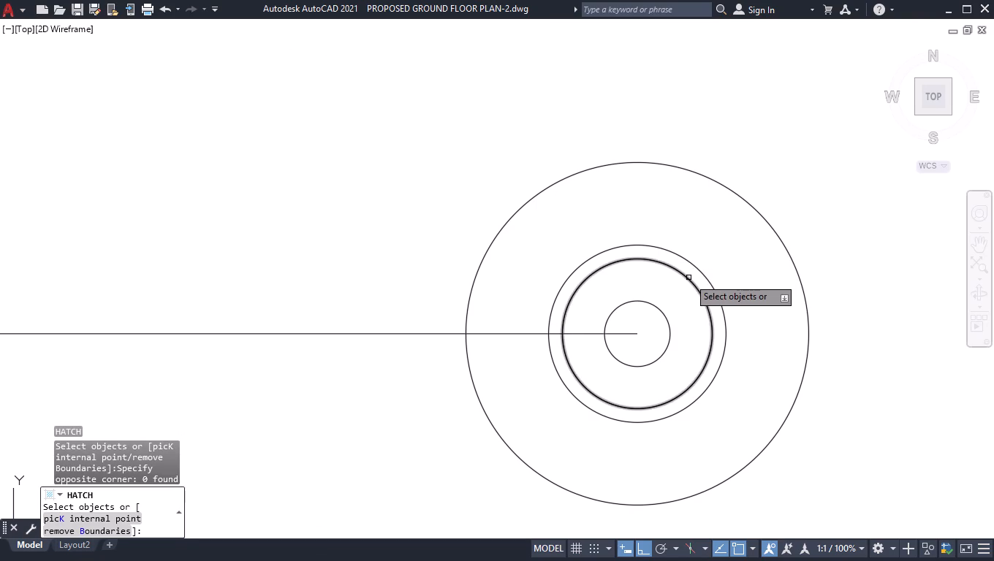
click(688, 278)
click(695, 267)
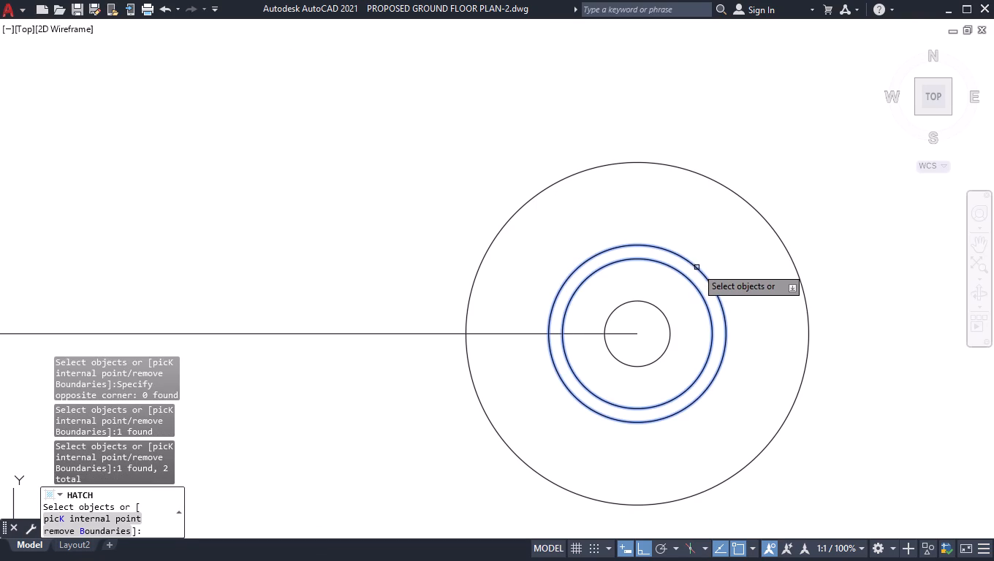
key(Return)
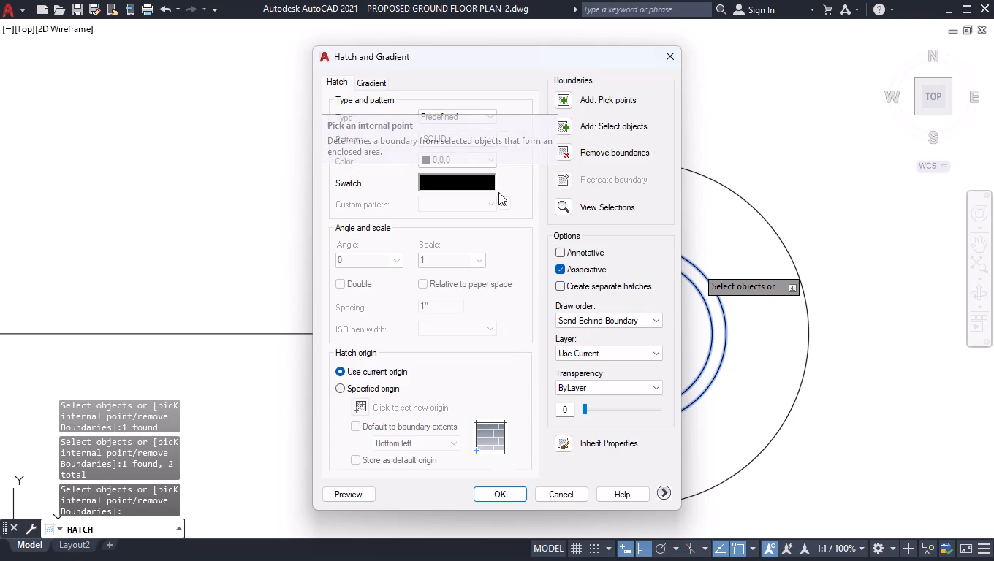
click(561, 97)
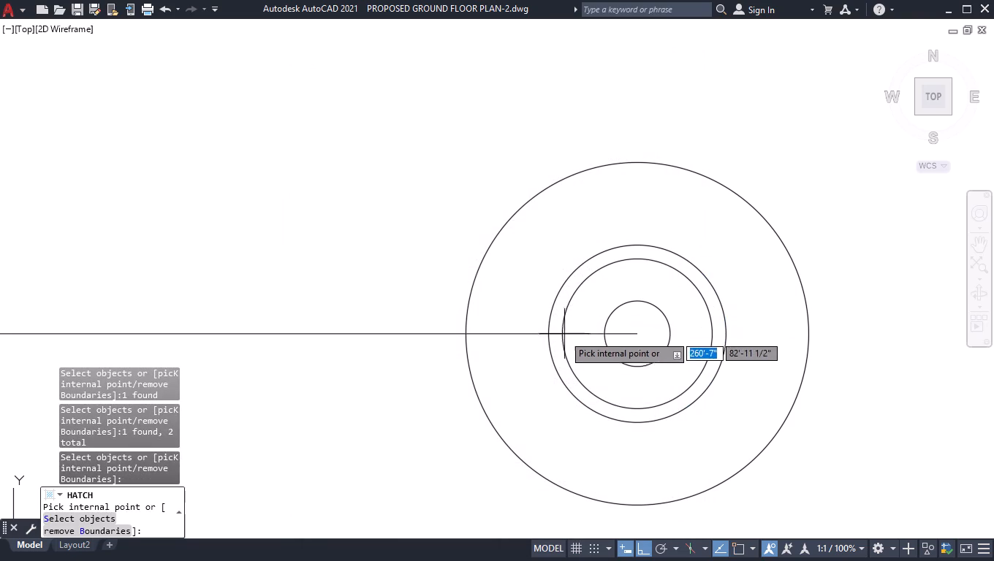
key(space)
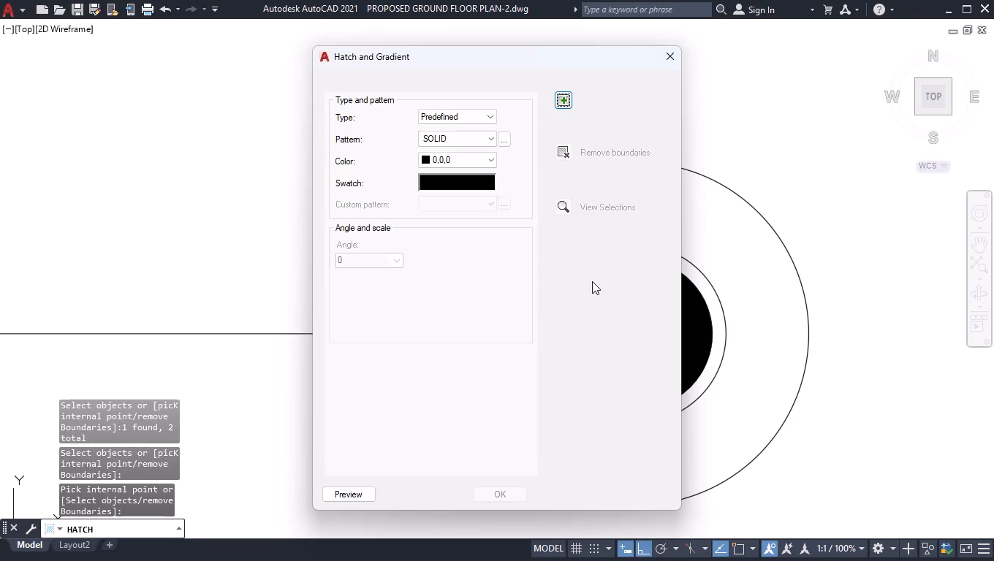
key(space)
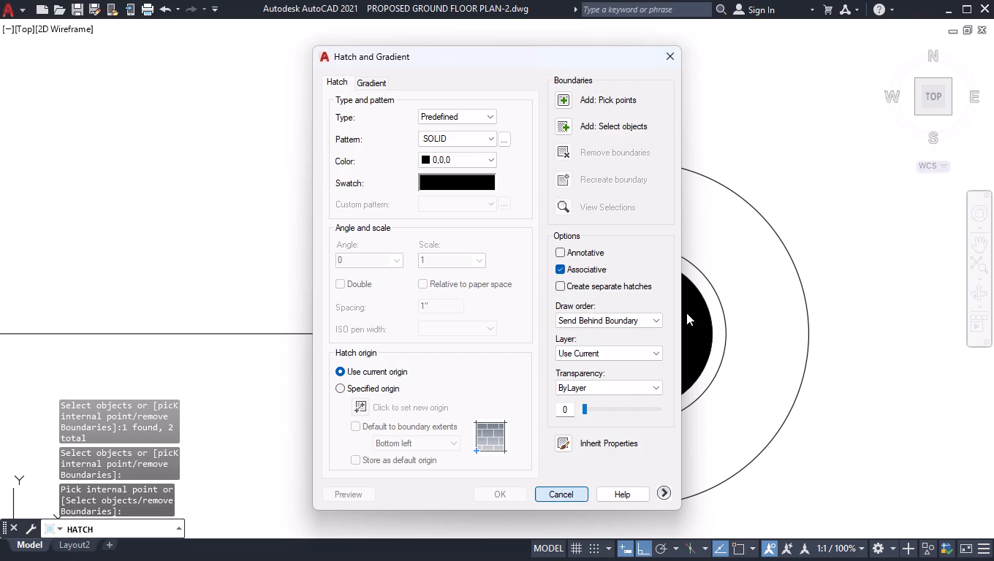
Fill the narrow ring between the second and third circles with a SOLID hatch.
key(space)
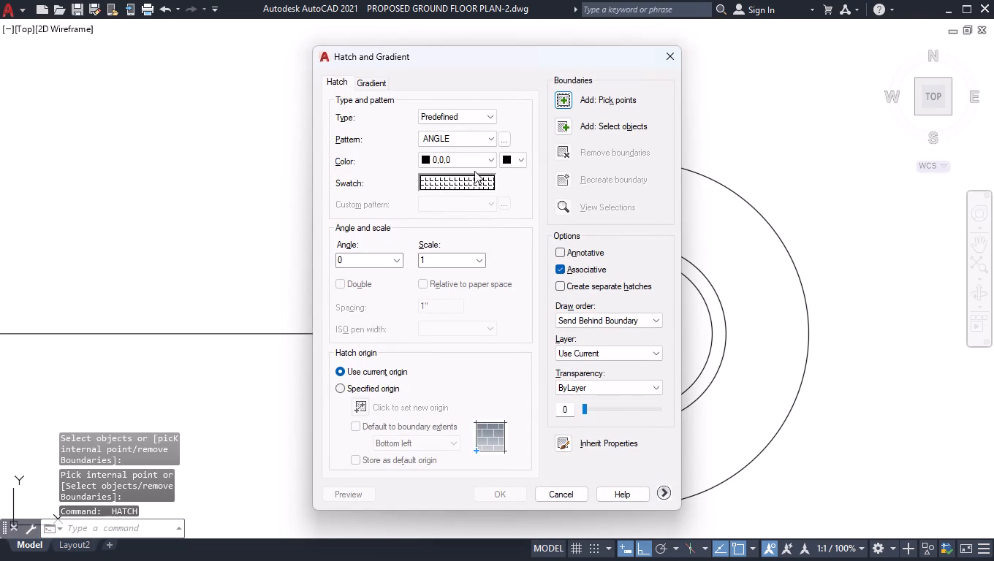
click(466, 186)
click(408, 193)
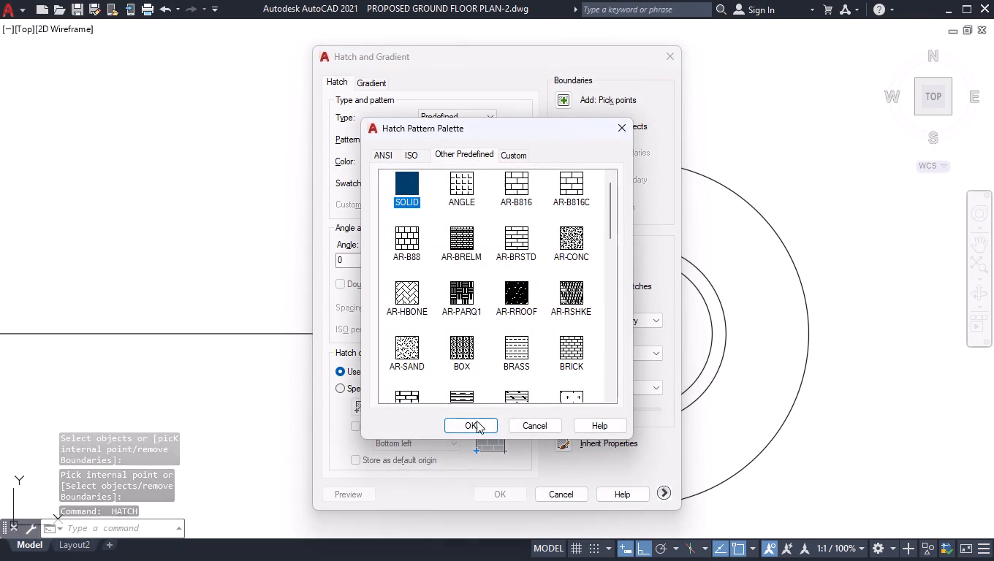
click(453, 428)
click(568, 102)
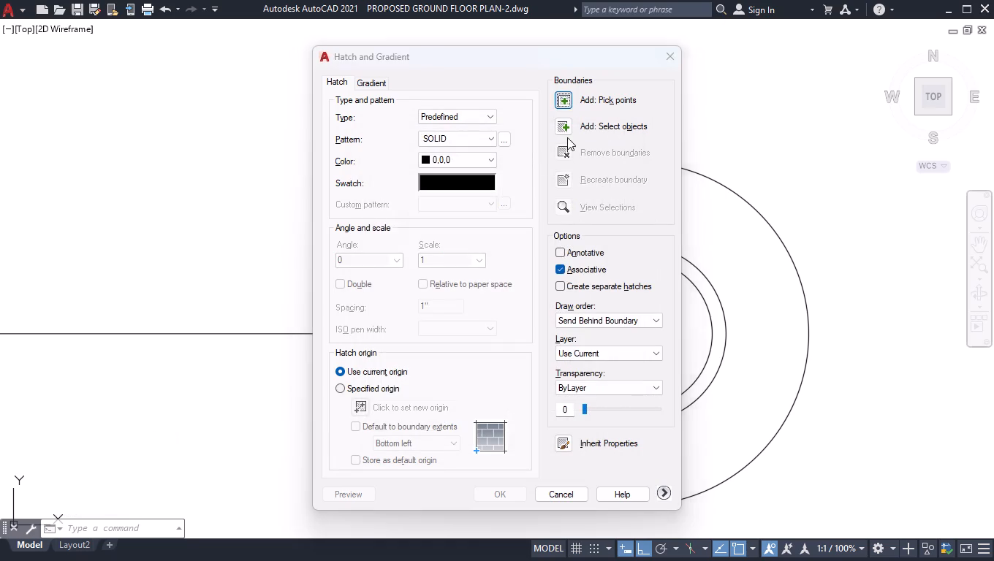
click(596, 263)
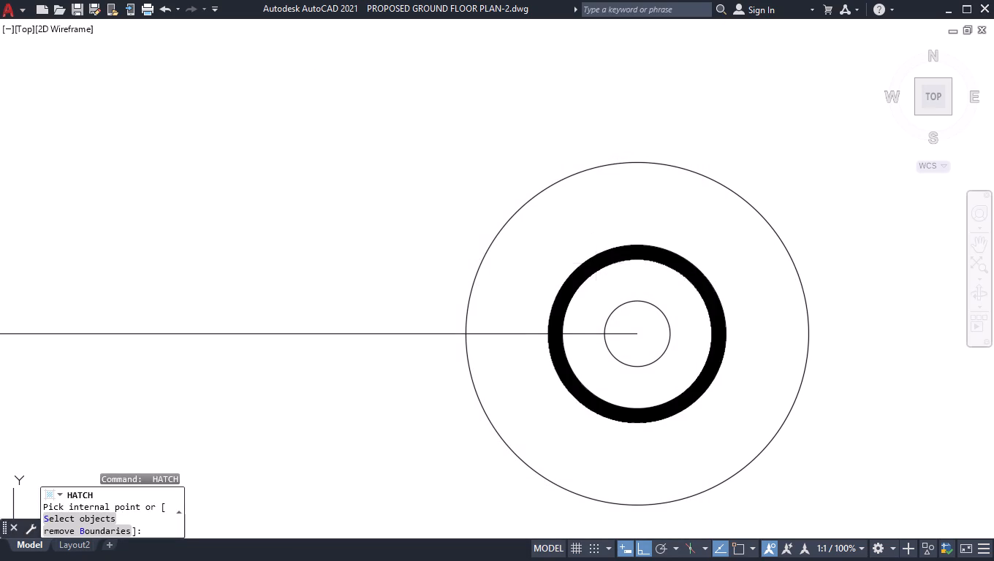
key(Return)
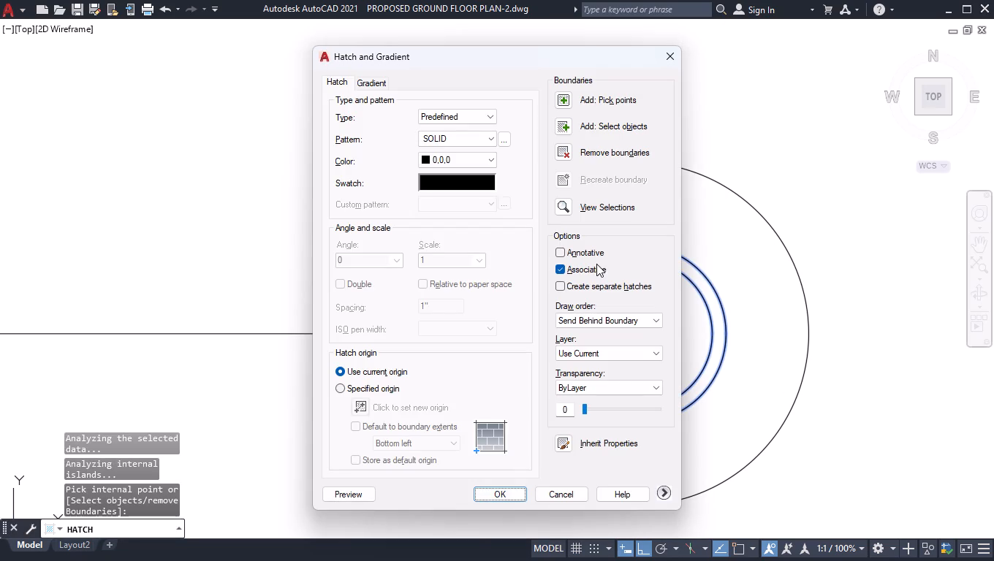
click(507, 497)
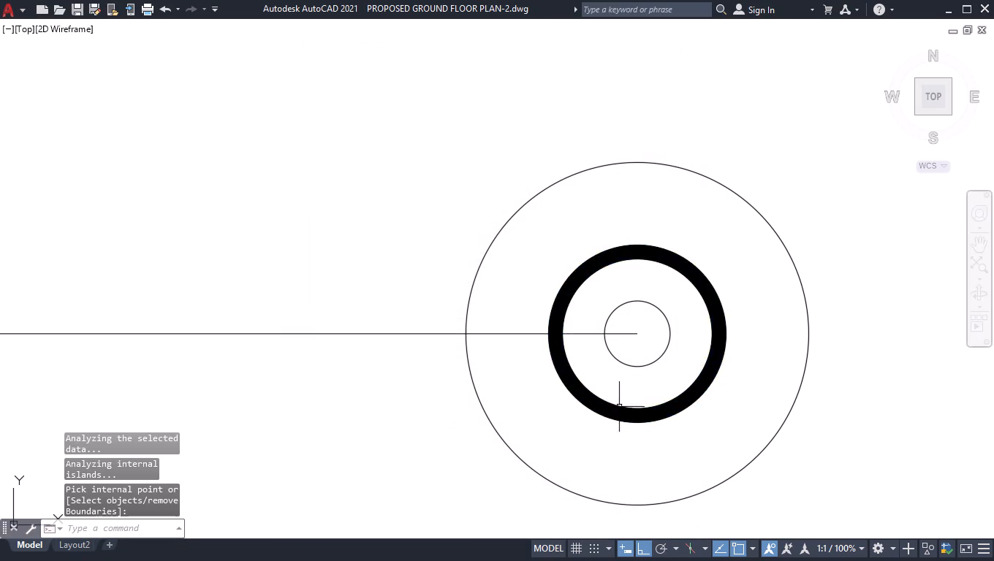
Draw a horizontal line about 2'-7" long running east from the outer circle's east quadrant.
scroll(613, 424, down, 1)
scroll(707, 364, down, 3)
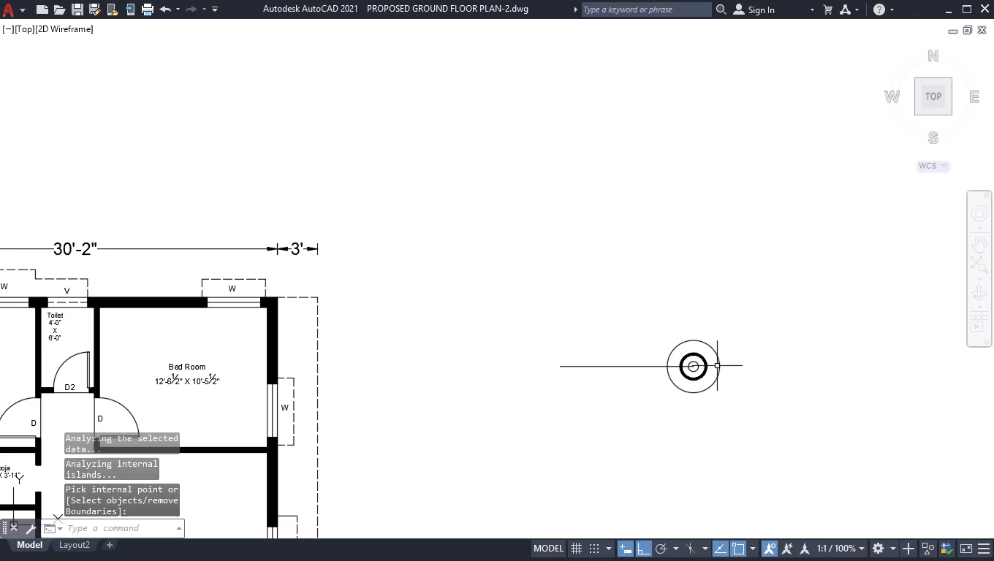
scroll(882, 346, up, 2)
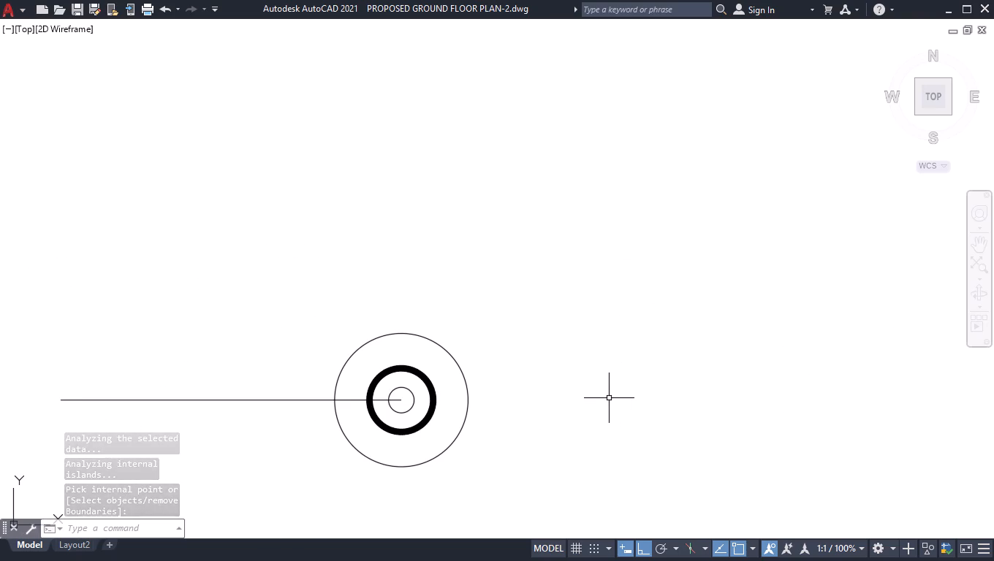
key(l)
key(Return)
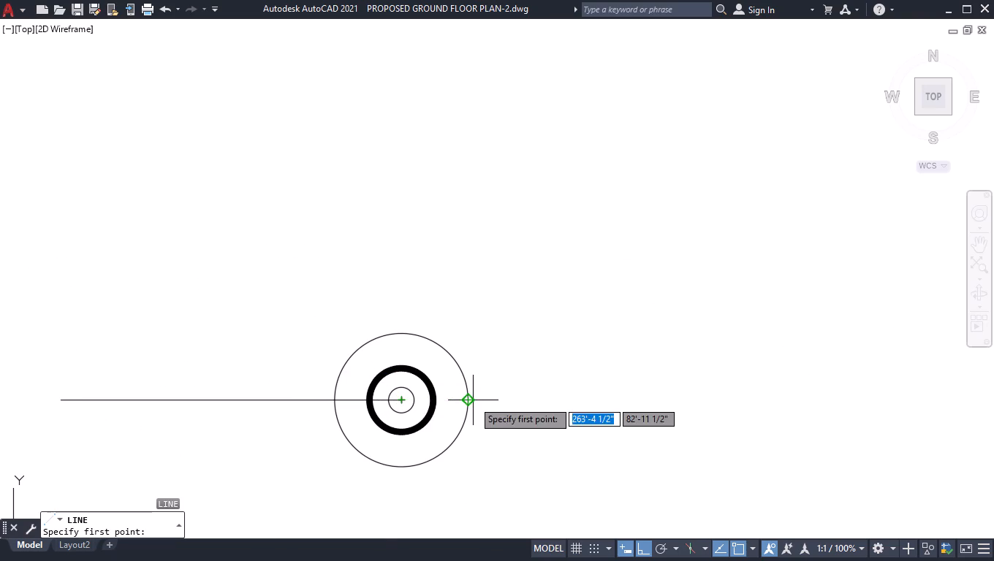
click(468, 398)
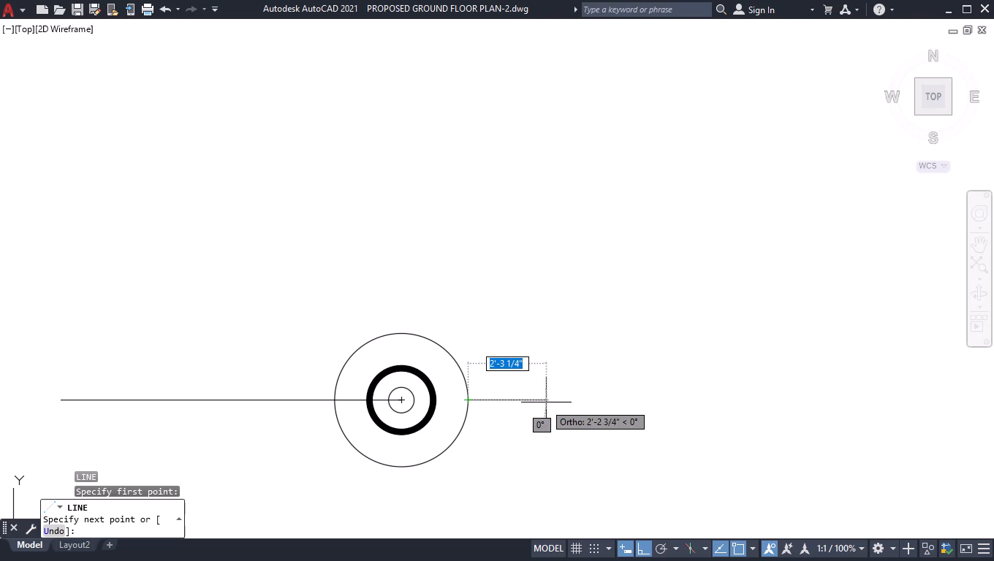
click(557, 402)
key(space)
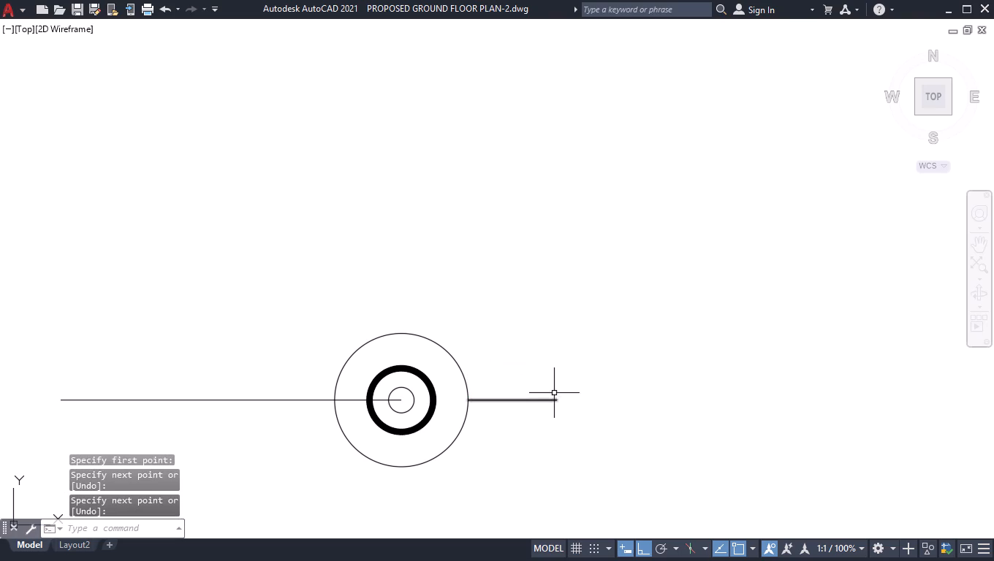
Offset the short east line by 1" to the north and by 2" to both the north and south.
text(OFF)
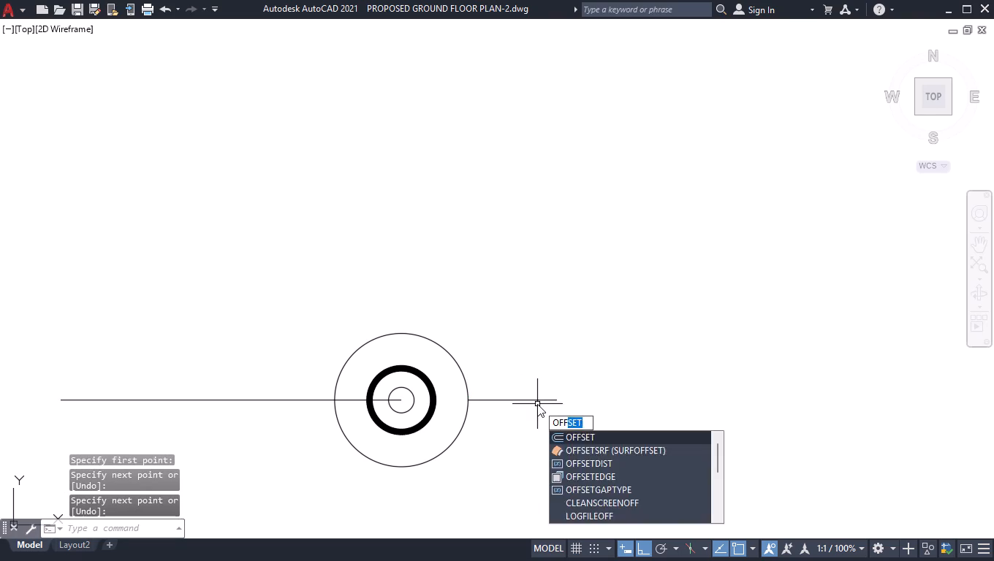
key(Return)
key(1)
key(Return)
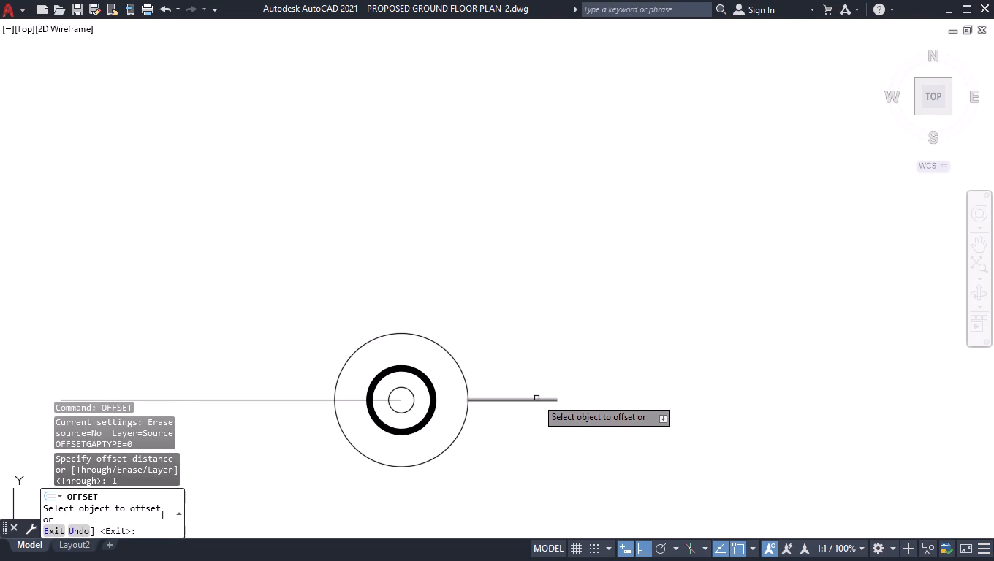
click(536, 400)
click(539, 368)
click(525, 401)
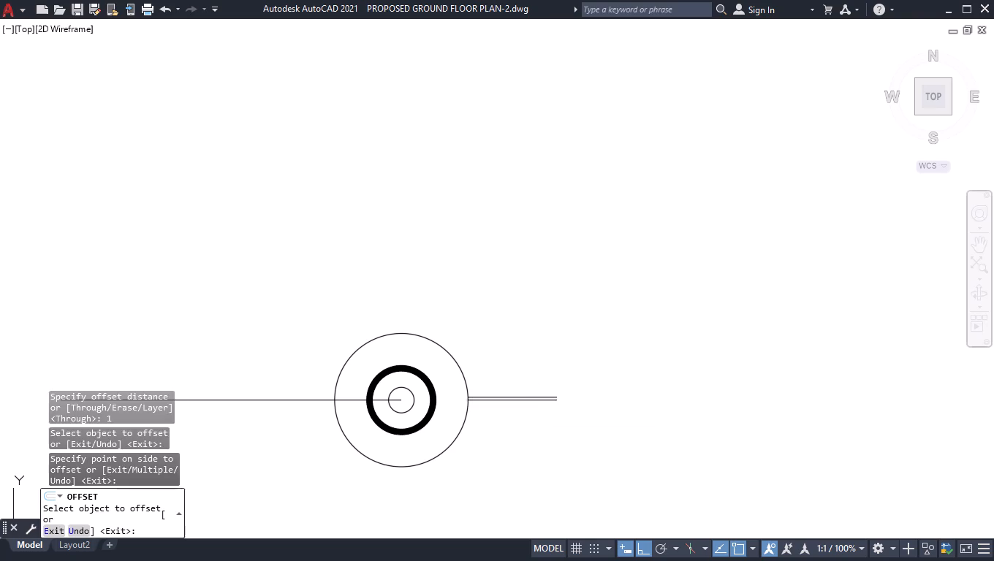
key(2)
key(Return)
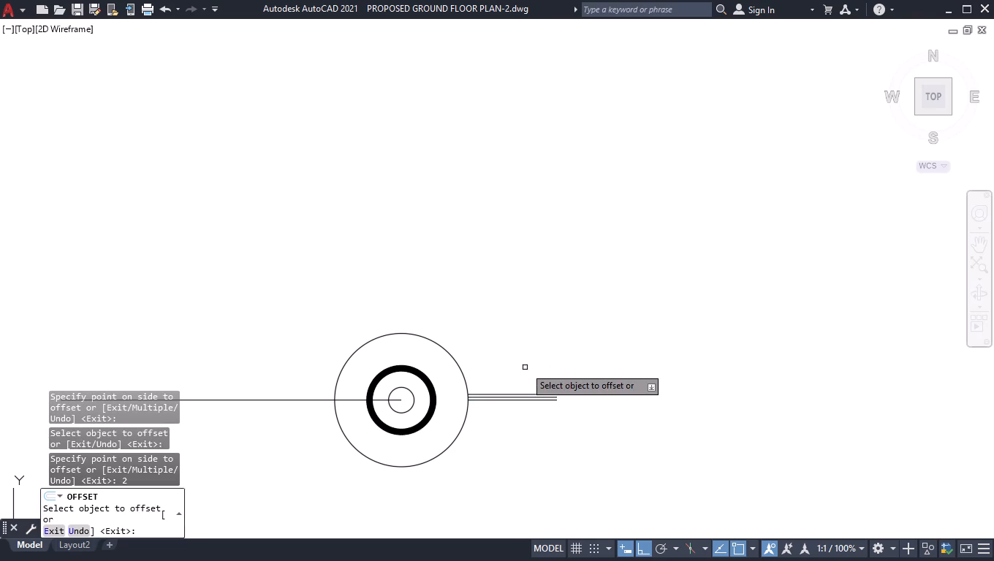
click(511, 402)
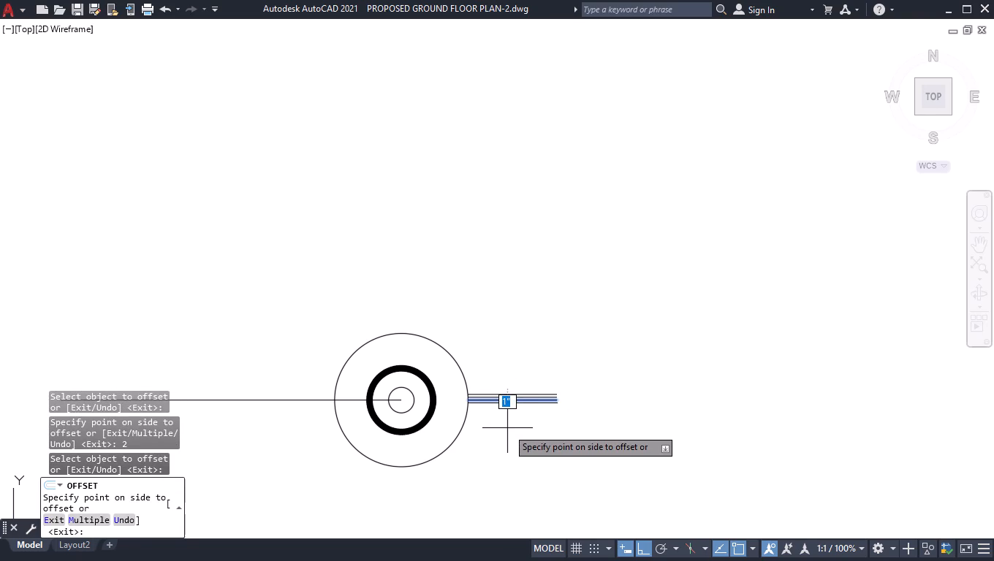
key(2)
key(Return)
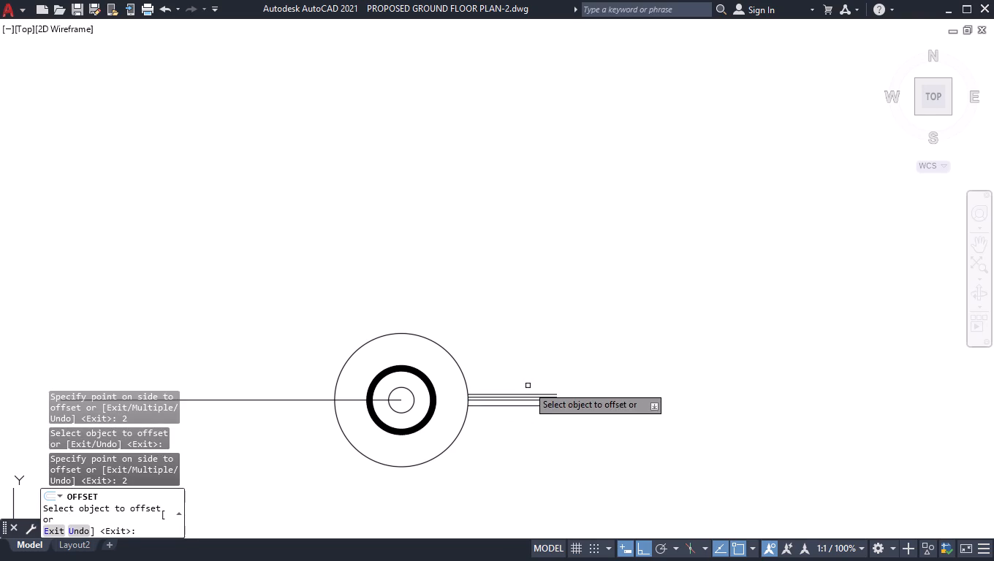
key(space)
Erase the 1" offset line north of the short centre line.
scroll(528, 385, up, 3)
click(514, 439)
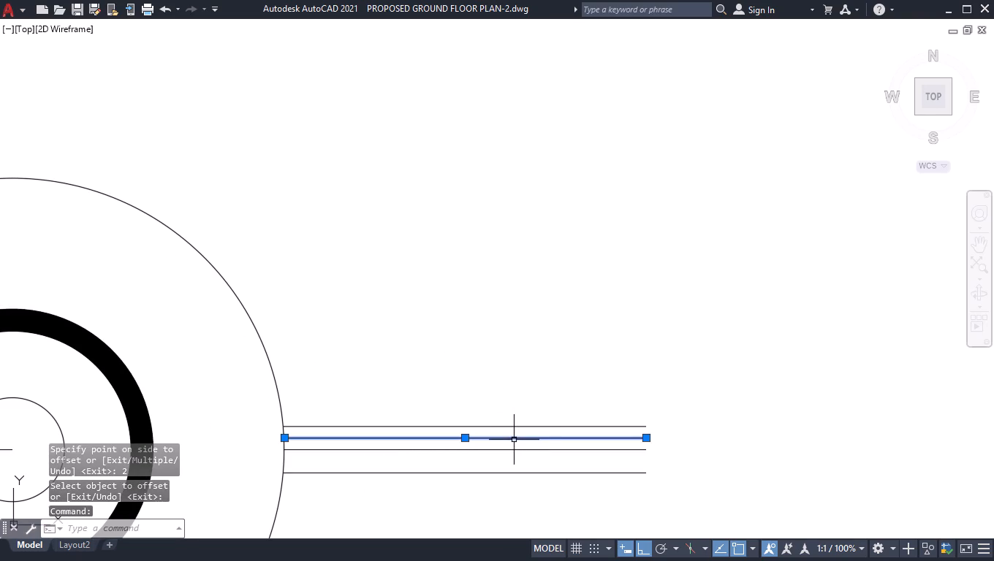
key(Delete)
With polar tracking on instead of ortho, draw a diagonal line northwest at about 135° from the short centre line's east end.
scroll(564, 392, down, 1)
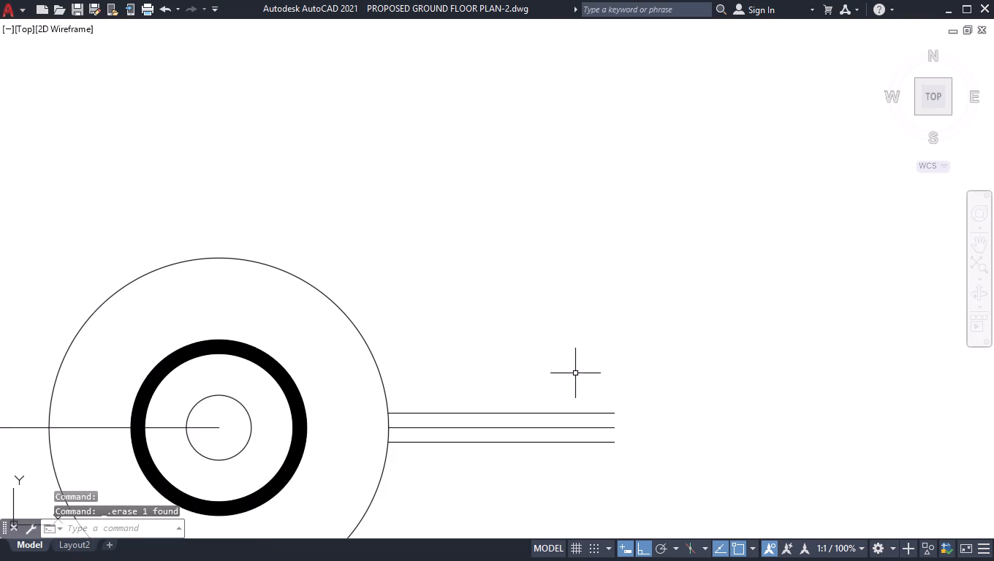
scroll(575, 373, down, 1)
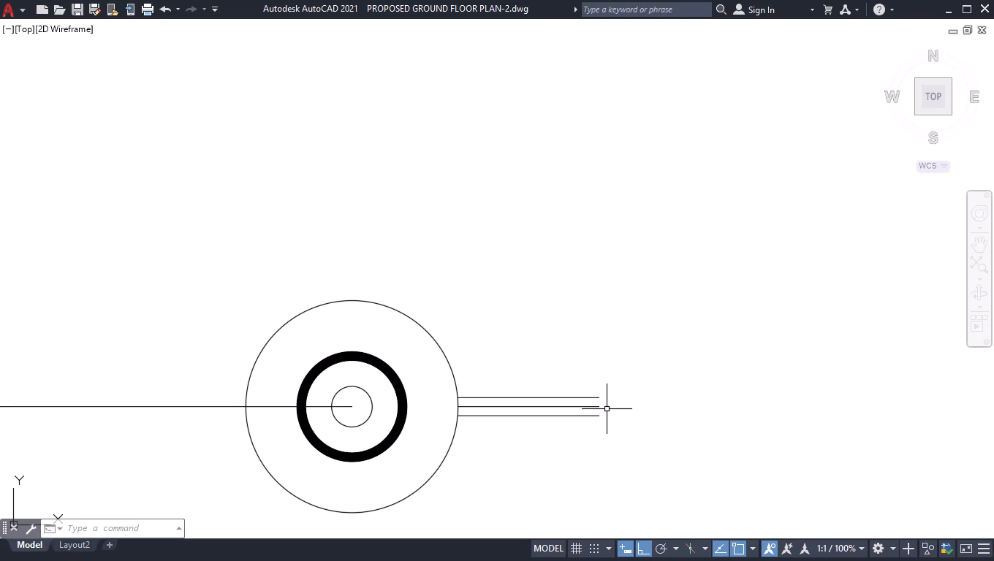
key(l)
key(Return)
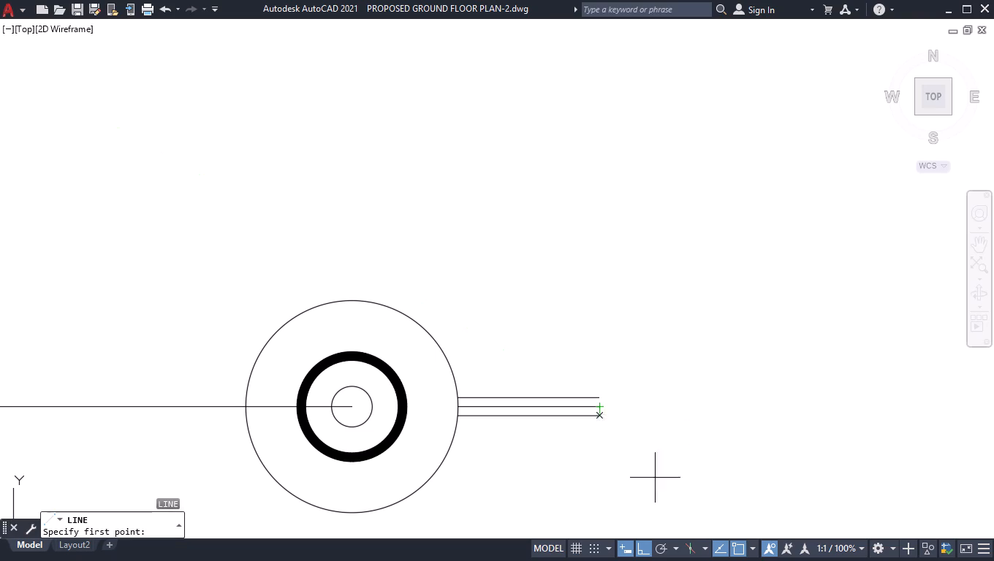
click(661, 545)
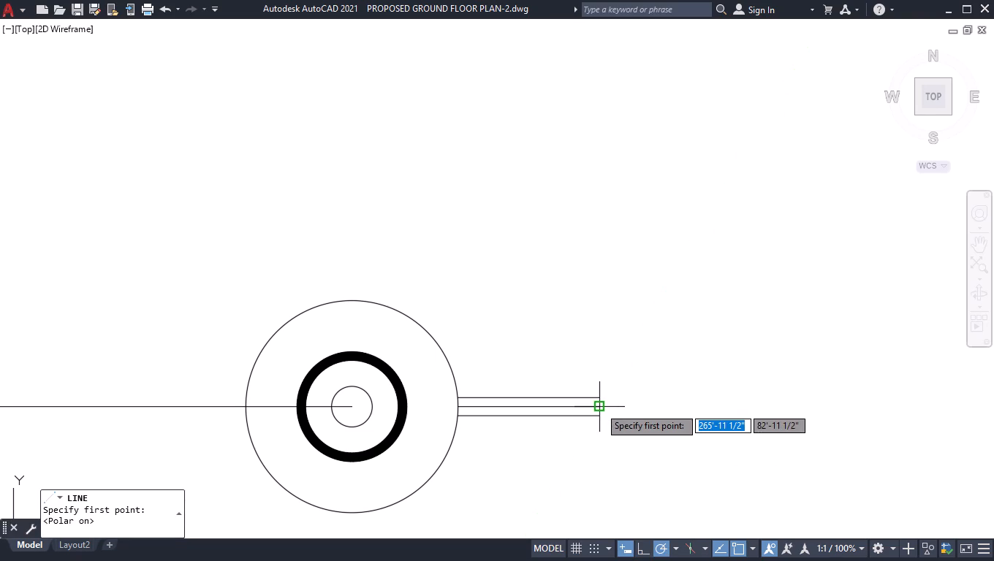
scroll(599, 405, up, 3)
click(601, 417)
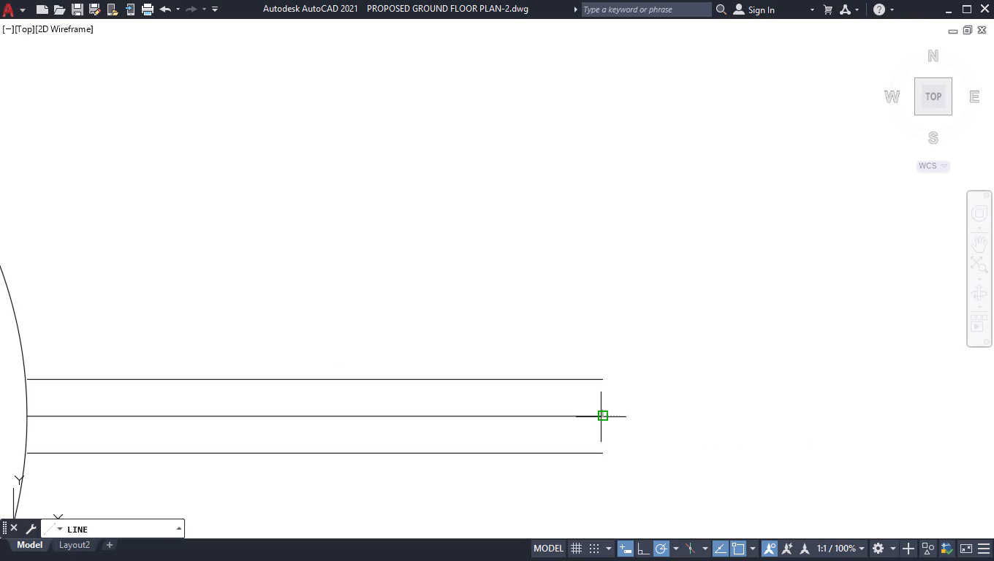
scroll(337, 258, down, 4)
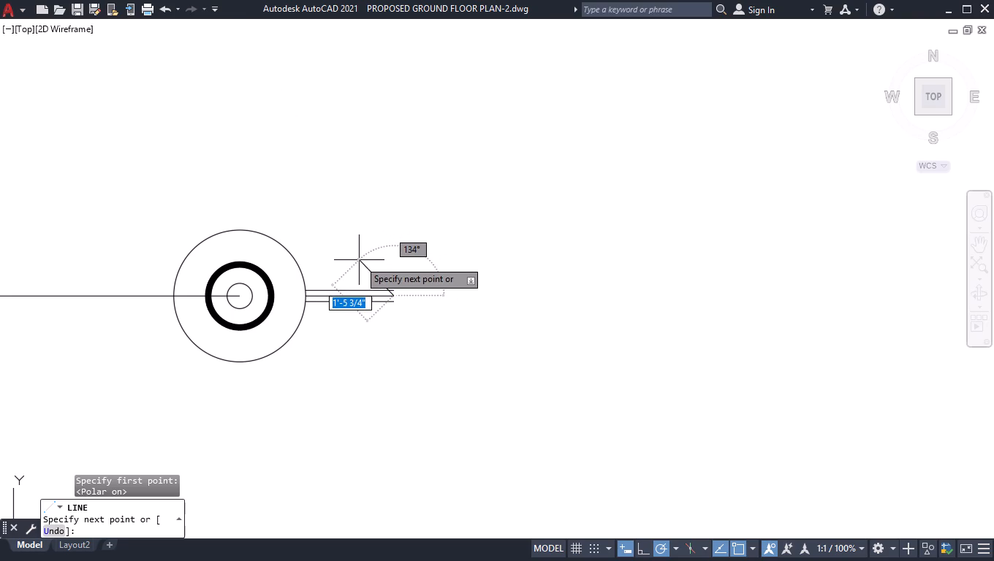
click(350, 253)
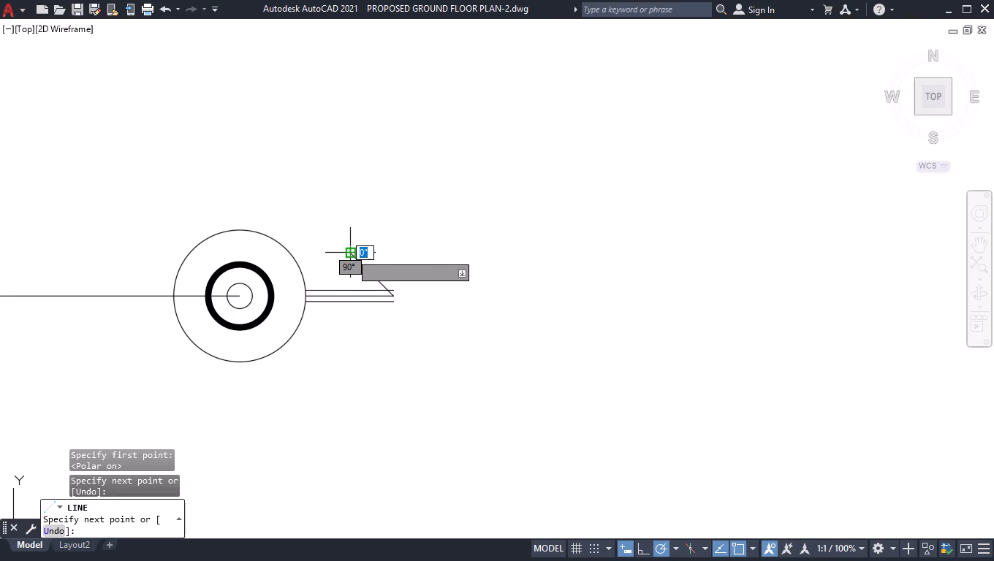
key(space)
Mirror the diagonal line across the short centre line, keeping the original.
text(MI)
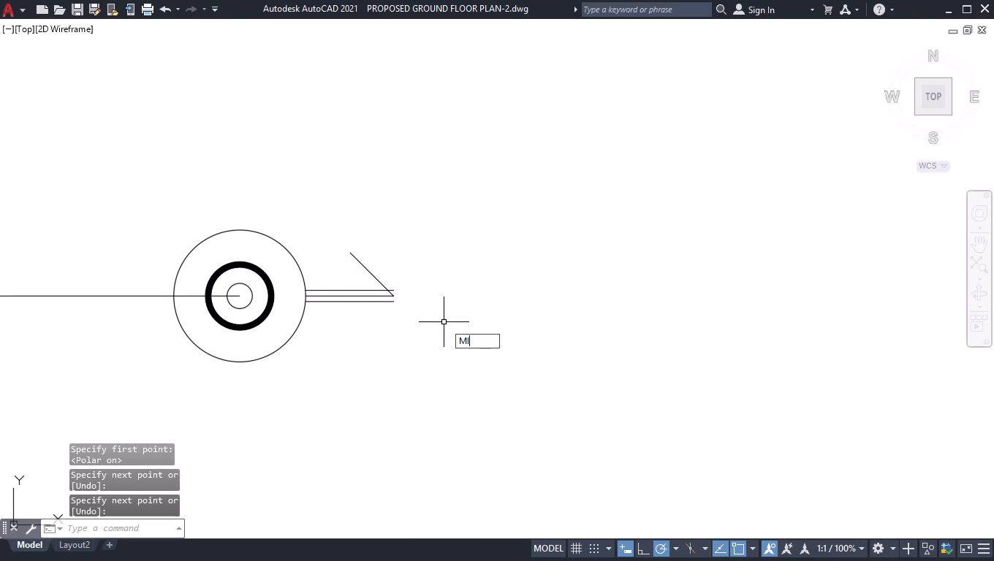
key(Return)
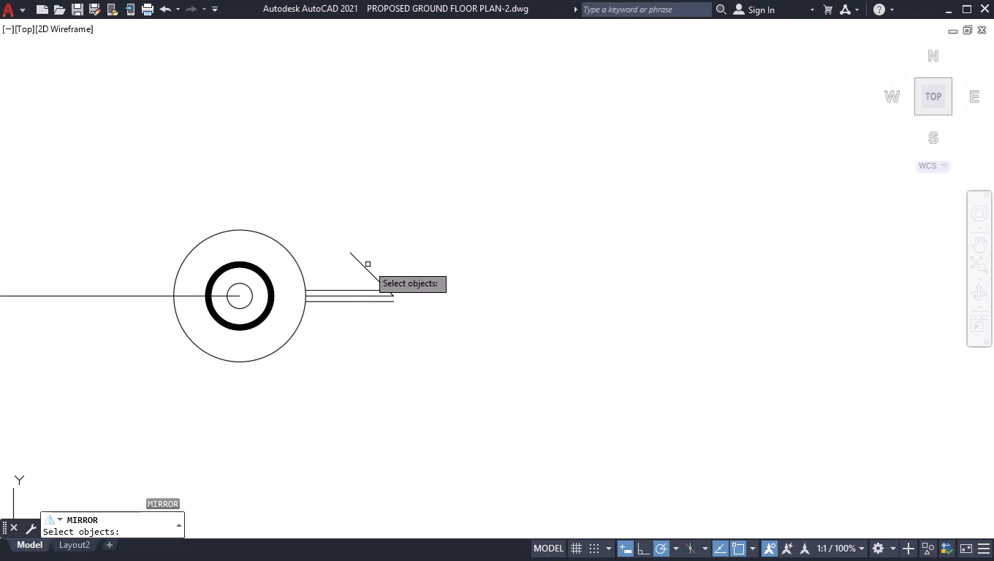
click(365, 266)
key(Return)
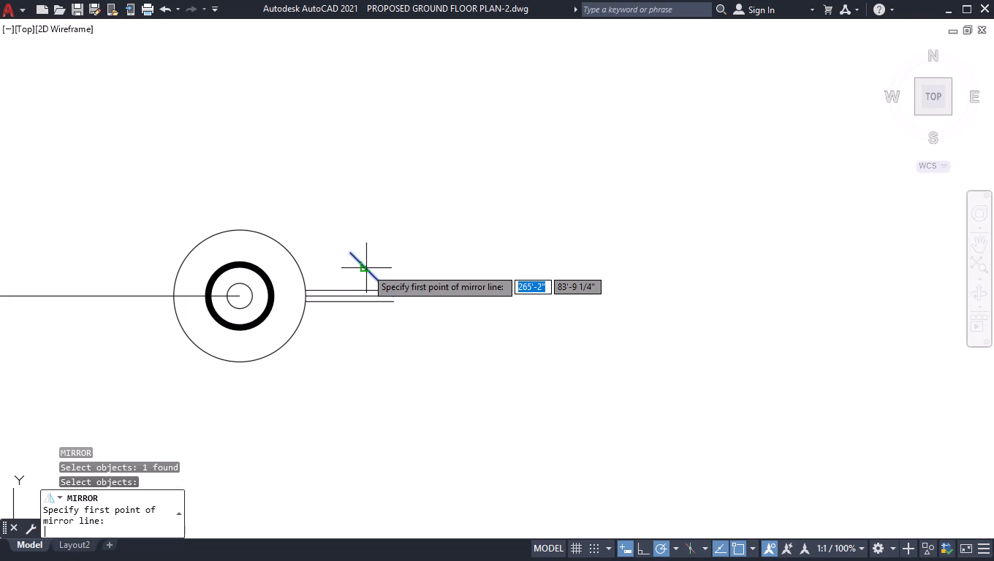
click(392, 297)
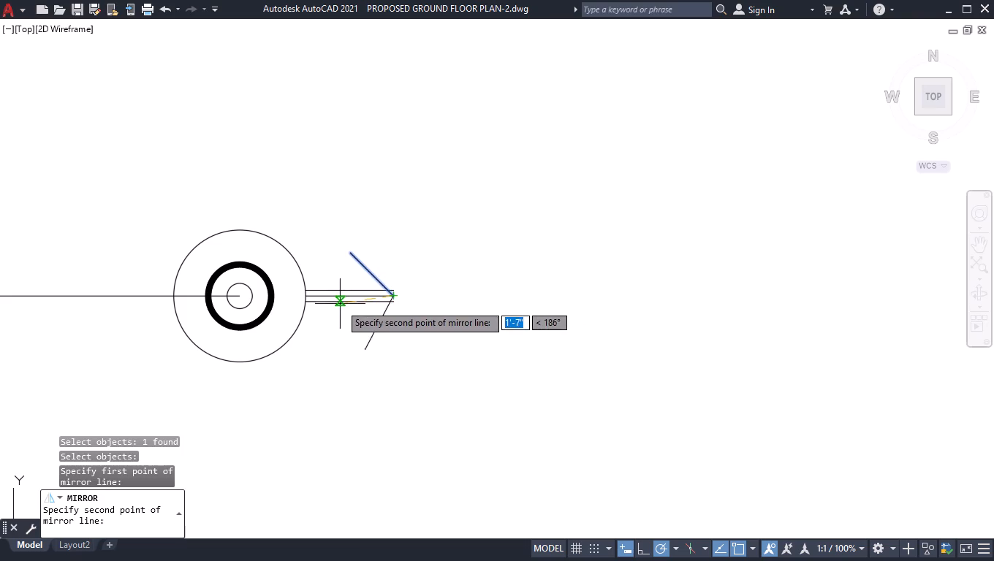
click(304, 298)
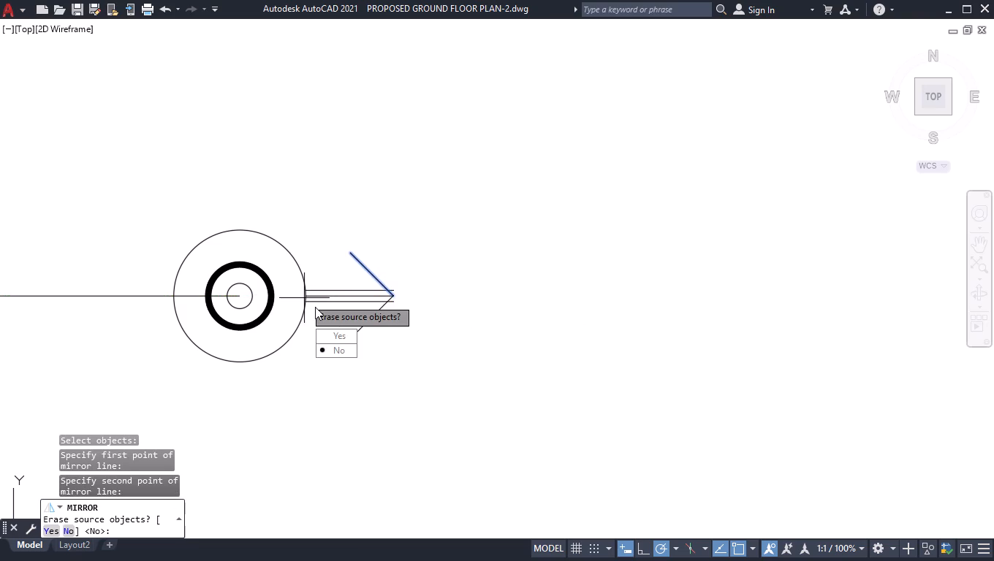
click(334, 348)
Close the arrowhead with two lines joining the diagonals' outer ends at a tip about 2'-7 3/4" east of the notch.
key(l)
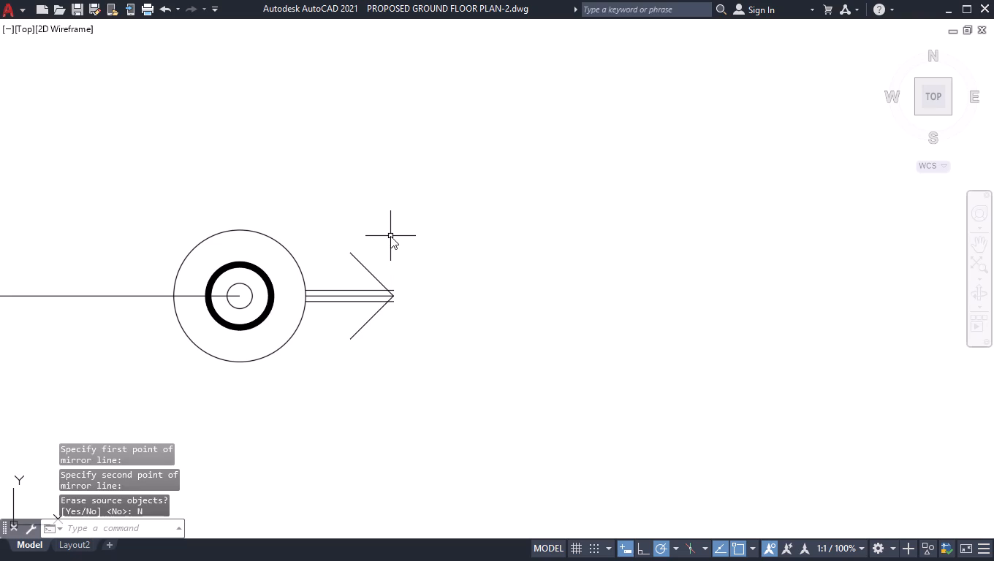
key(Return)
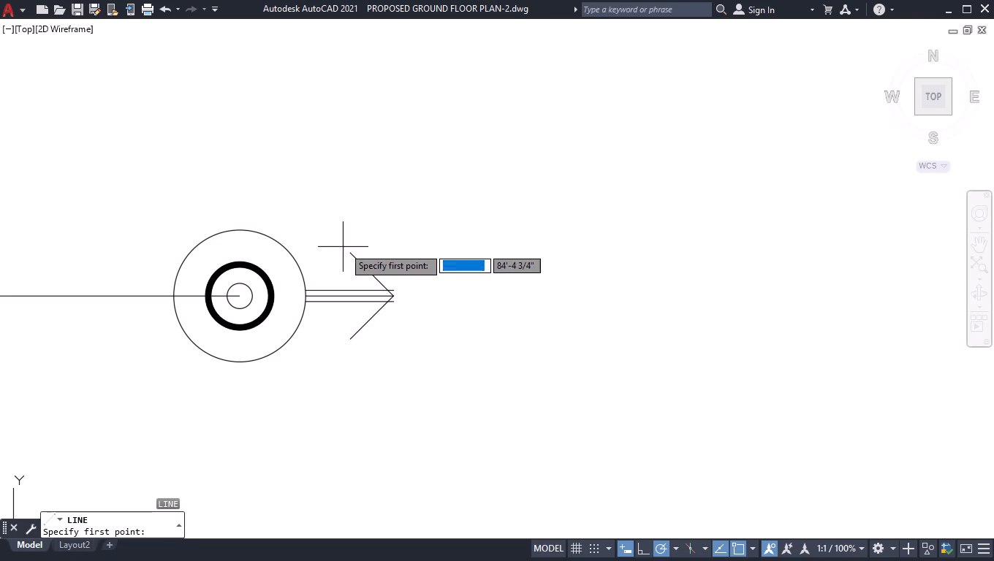
click(348, 251)
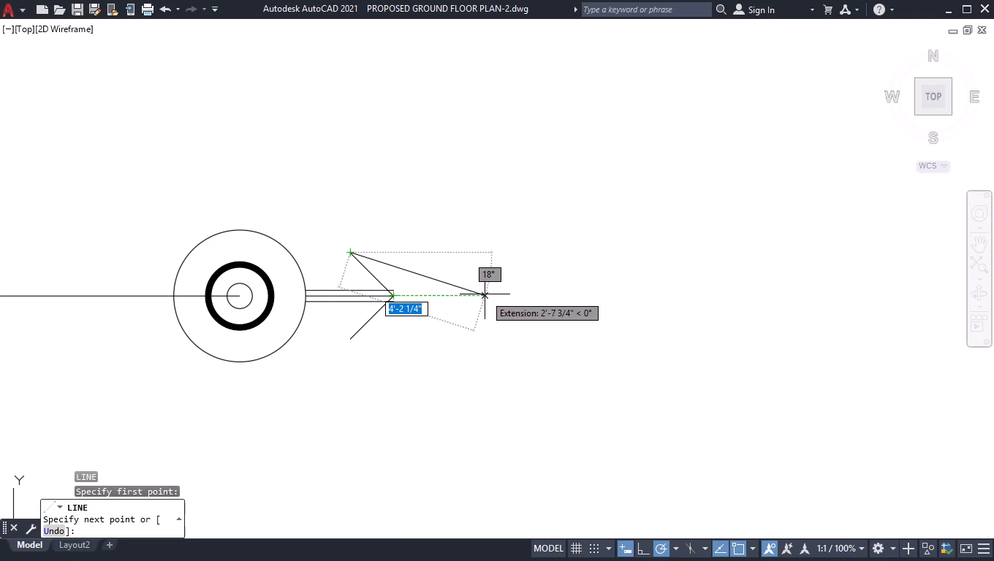
click(485, 294)
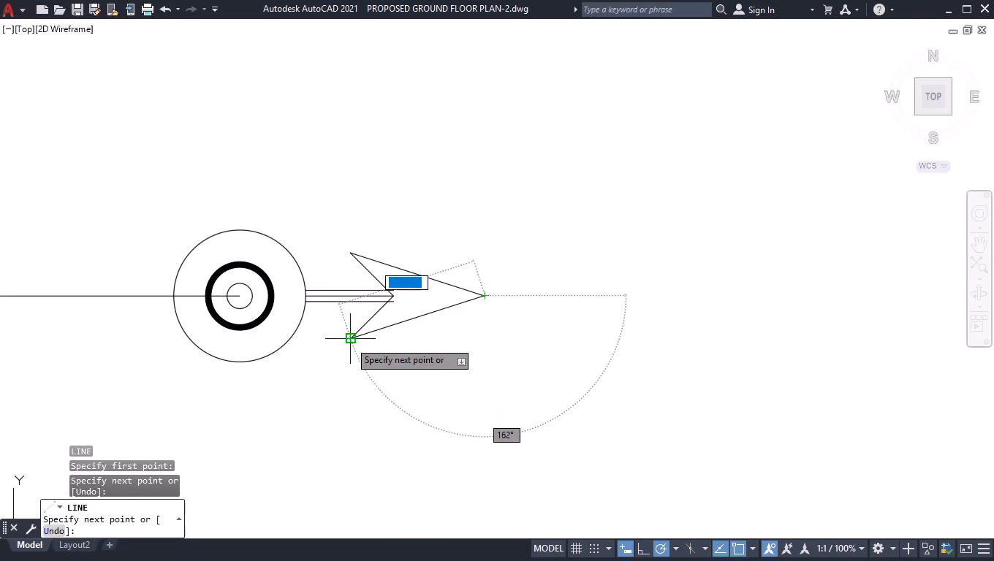
click(349, 339)
key(space)
Trim the ends of the two outer short lines that extend into the arrowhead.
scroll(418, 303, up, 3)
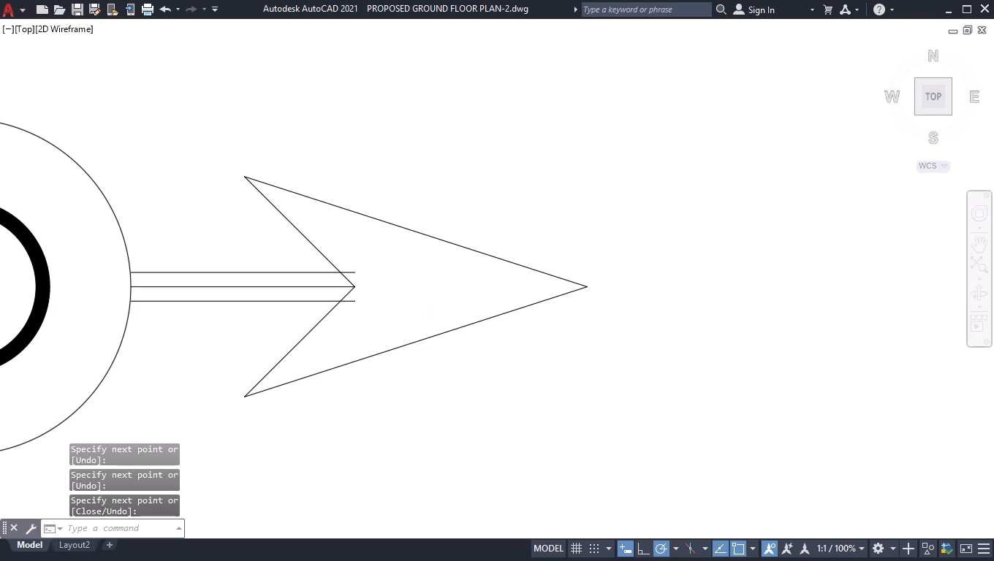
text(TR)
key(Return)
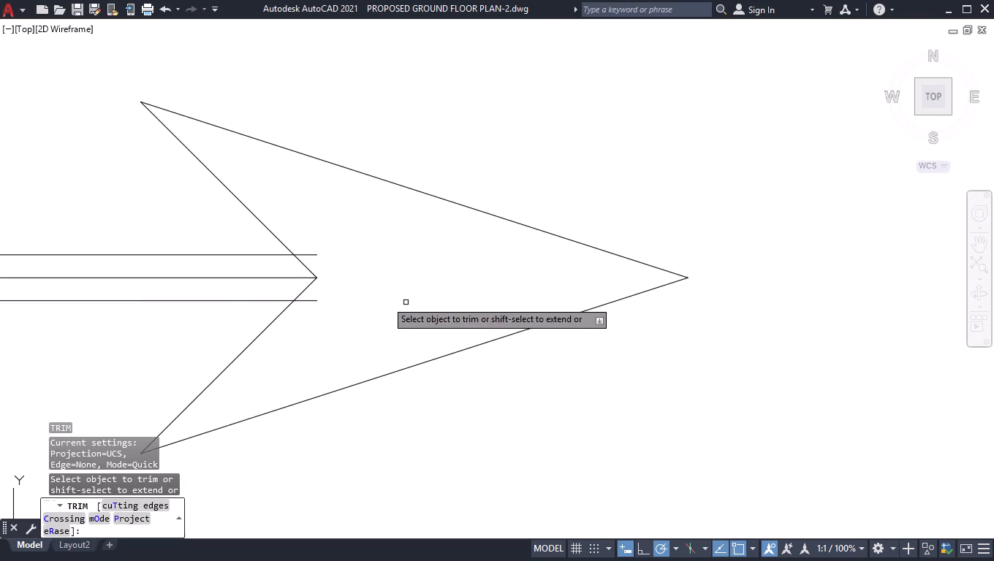
click(301, 255)
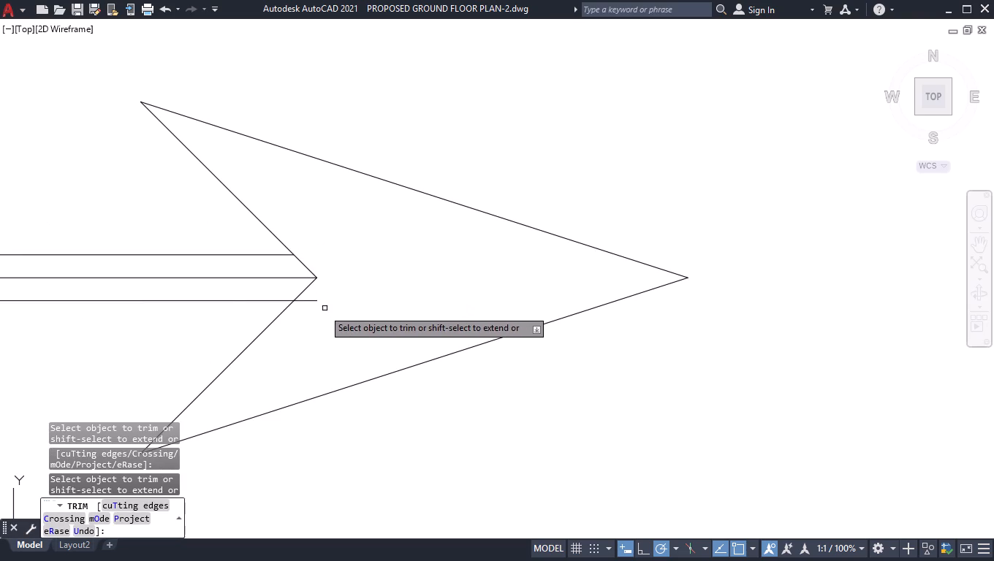
click(312, 299)
key(space)
Offset the long west line by 2" to both its north and south sides.
scroll(425, 283, down, 3)
scroll(528, 258, down, 1)
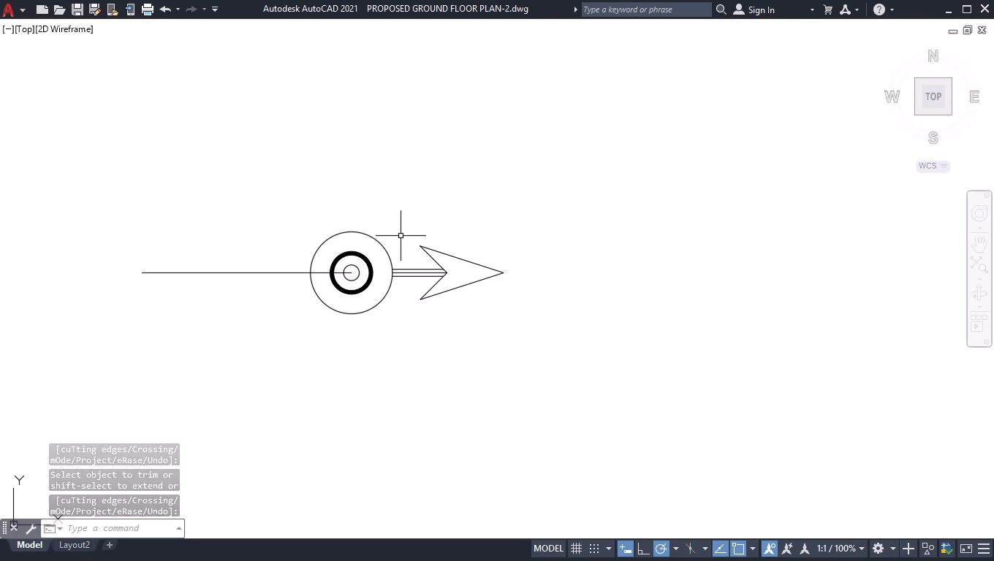
scroll(284, 278, up, 3)
key(o)
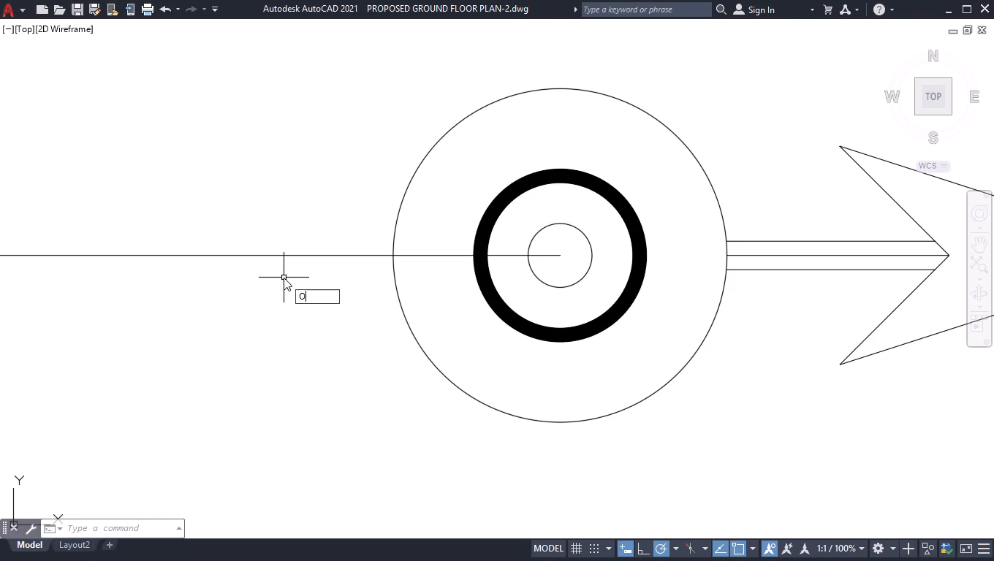
text(FF)
key(Return)
key(2)
key(Return)
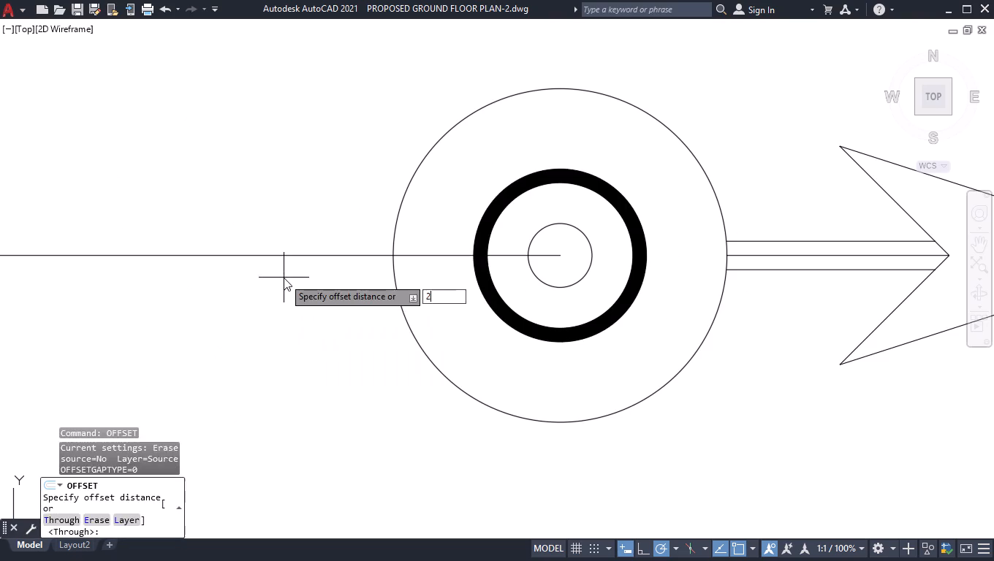
click(297, 256)
click(297, 211)
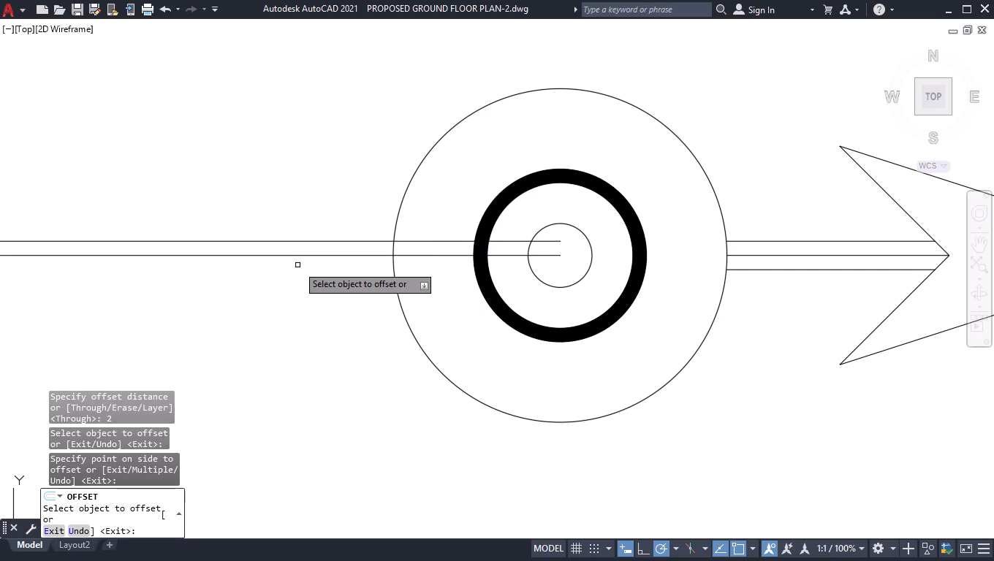
click(300, 258)
click(300, 255)
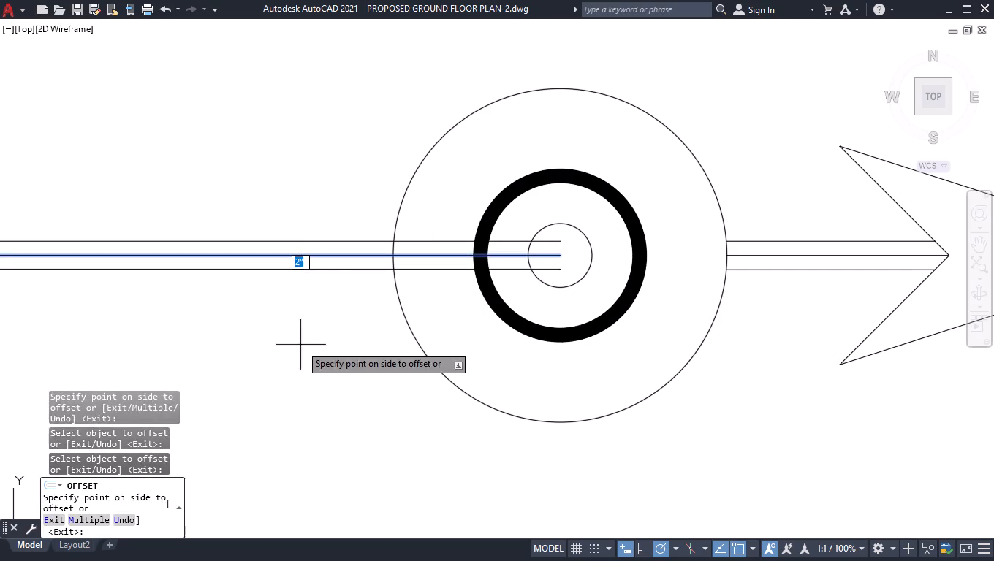
click(300, 346)
key(Return)
Trim the three west lines back to the outer circle and erase their leftover pieces inside the smallest circle.
text(TR)
key(Return)
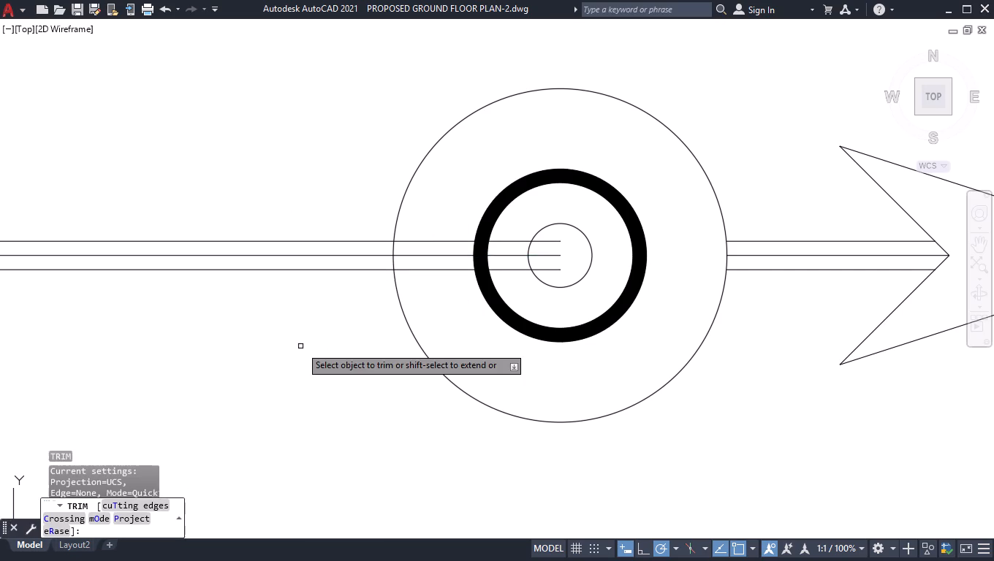
click(512, 233)
click(521, 280)
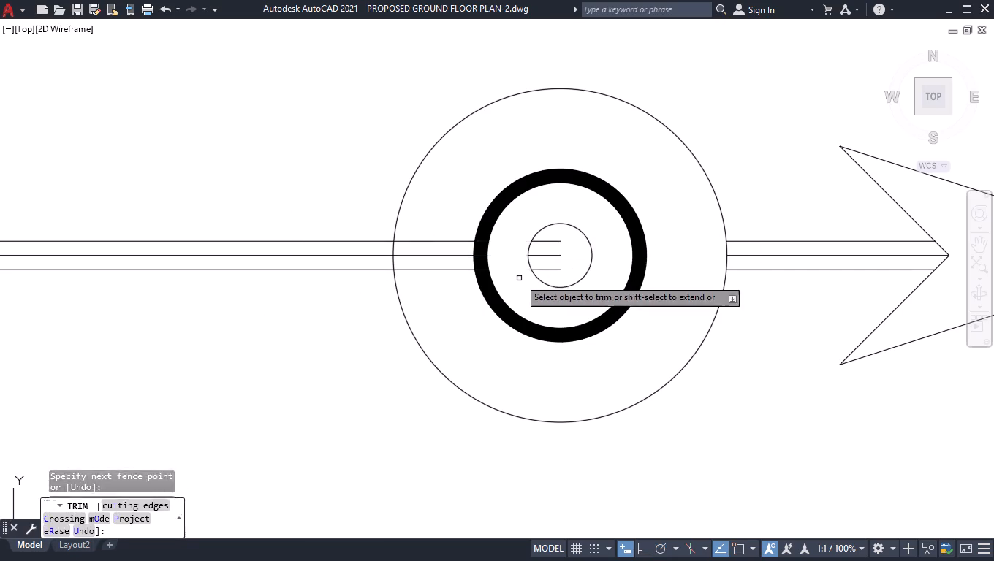
click(447, 226)
click(440, 283)
click(553, 237)
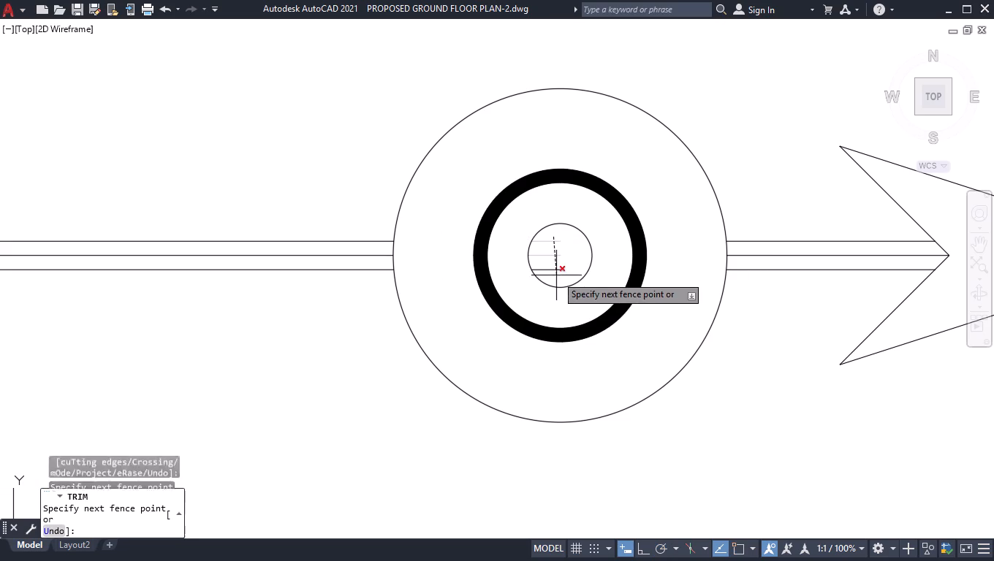
key(space)
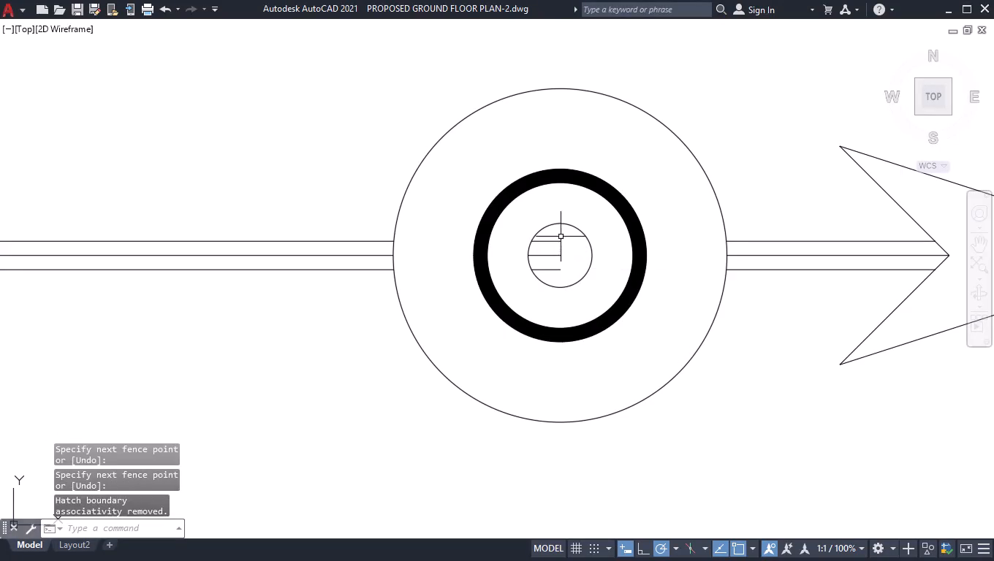
click(561, 237)
click(555, 280)
key(Delete)
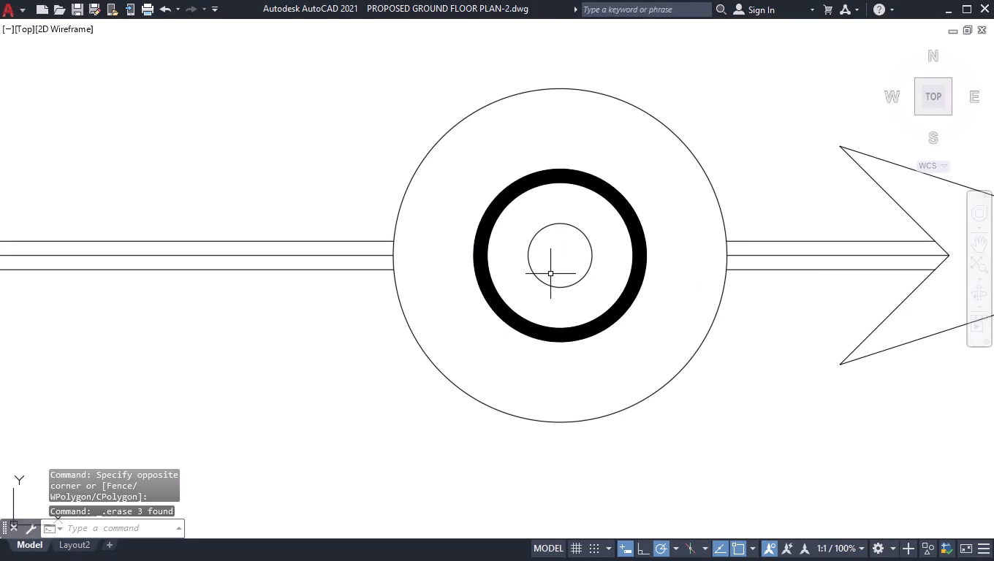
Draw a V-shaped notch of two lines, each about 4" long, from the two outer west lines to a tip on the centre line.
key(l)
key(Return)
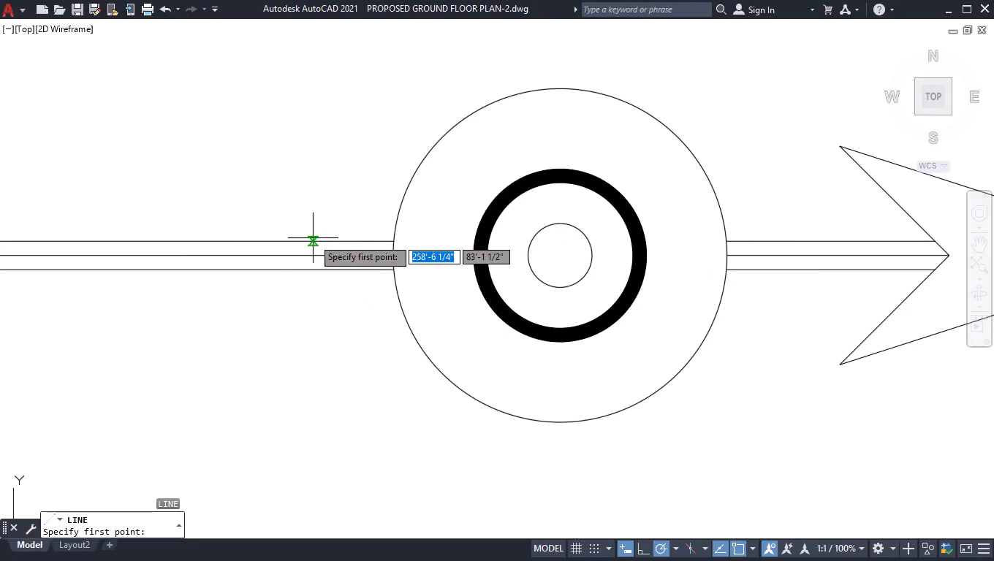
click(311, 242)
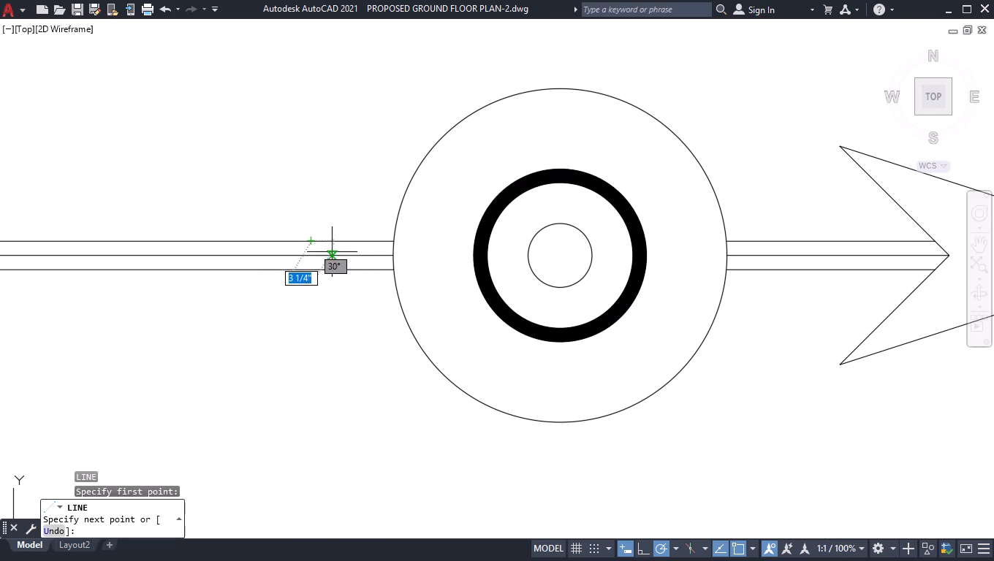
click(336, 256)
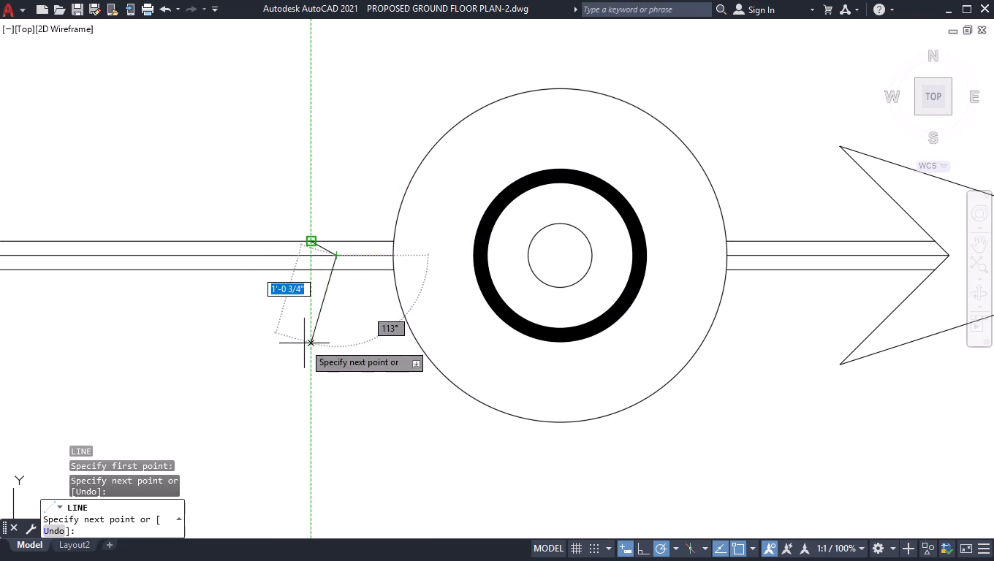
scroll(309, 269, up, 4)
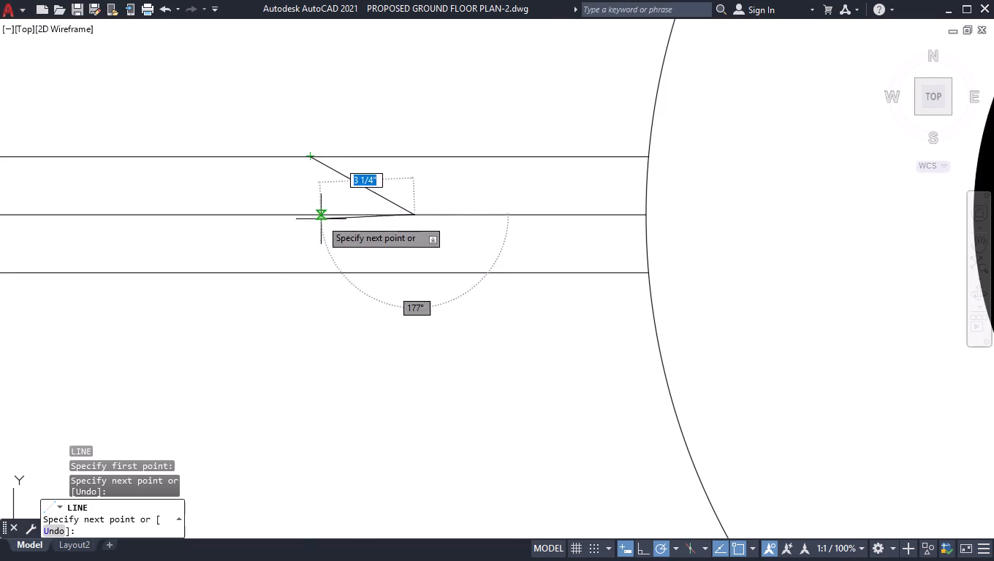
click(313, 278)
key(space)
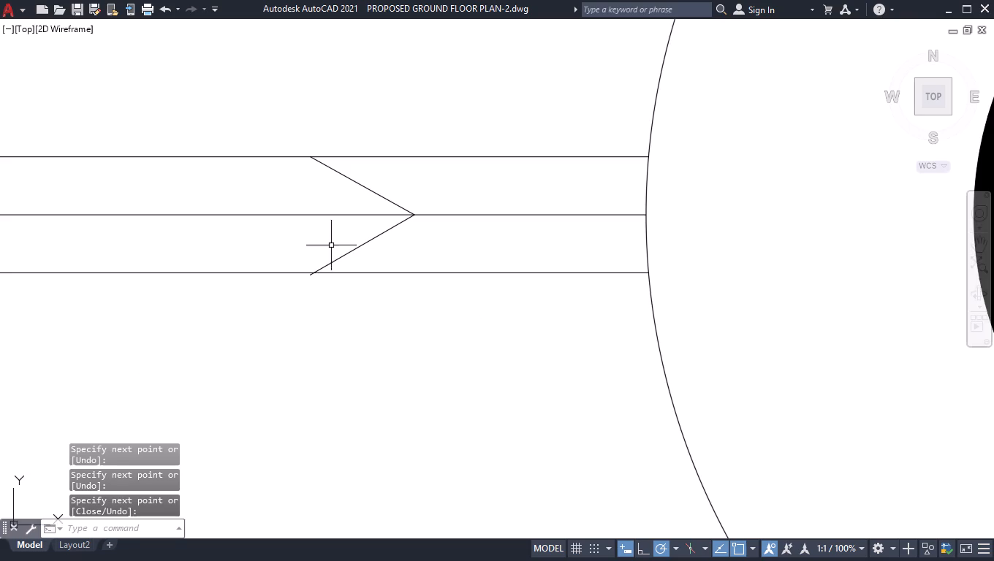
Trim the two outer west lines where they run west beyond the V notch.
scroll(334, 250, down, 4)
text(TR)
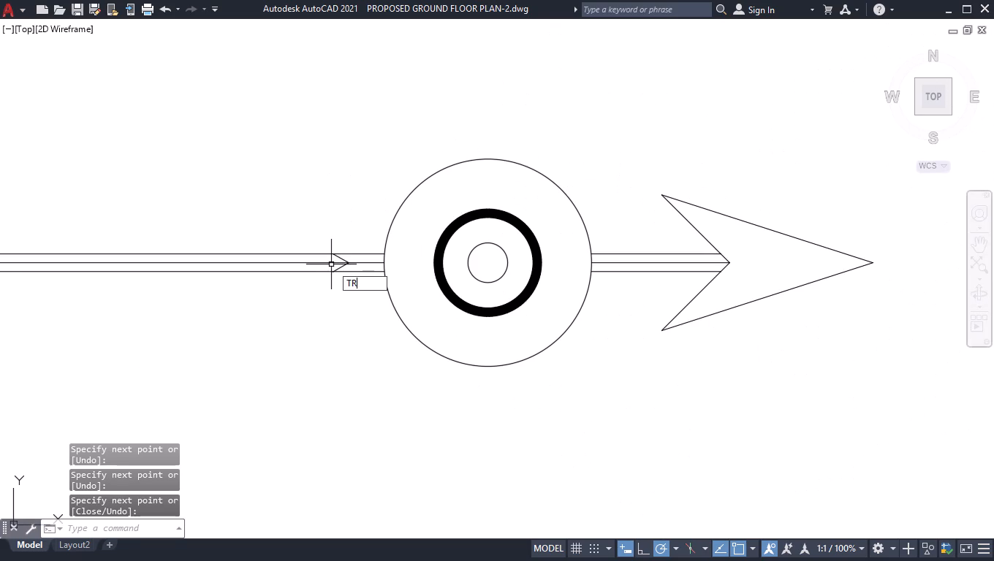
key(Return)
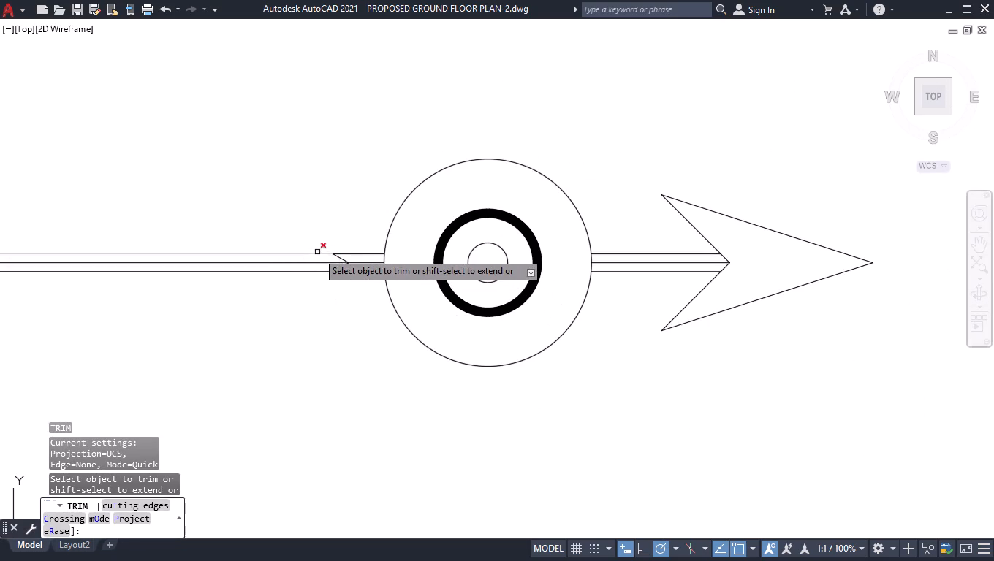
click(313, 254)
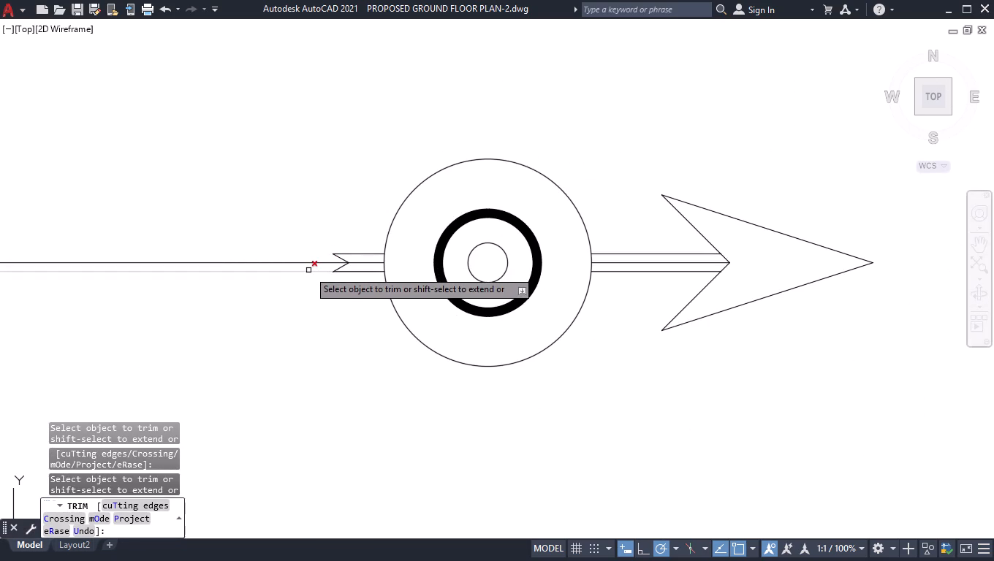
click(308, 270)
key(Return)
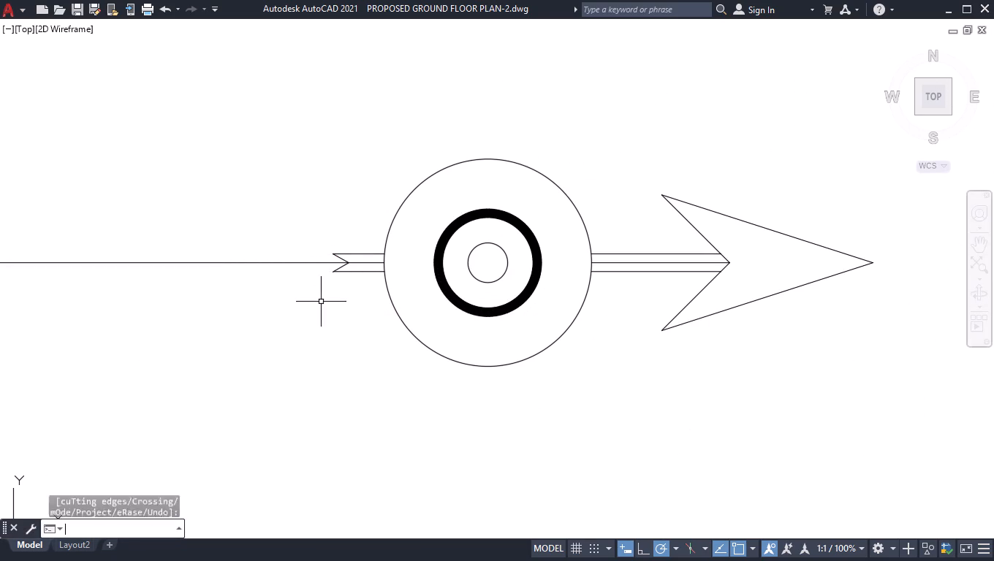
Move the two notch lines about 4 1/2" toward the southeast, placing the upper line's outer end on the centre line.
scroll(368, 246, up, 2)
click(314, 280)
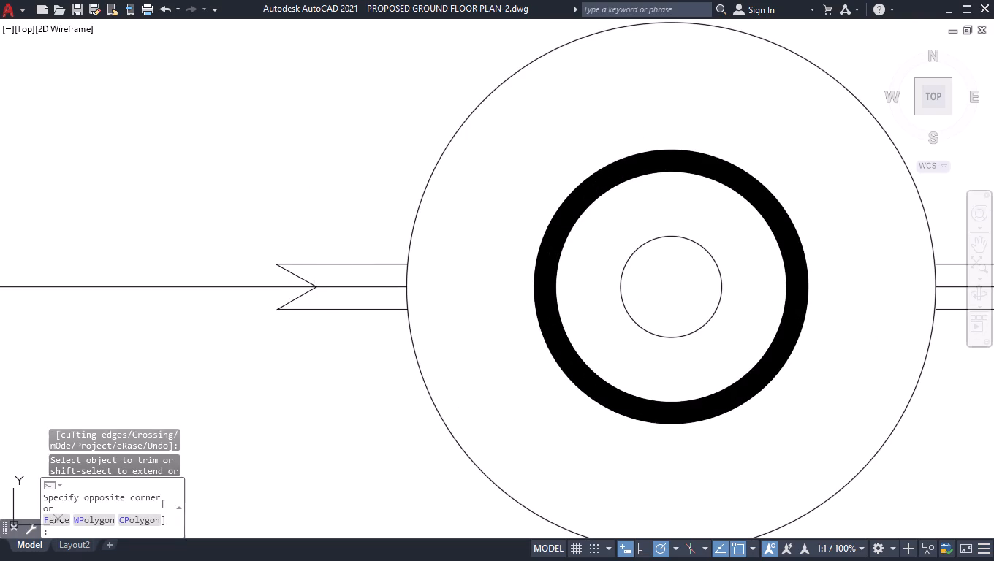
click(286, 281)
click(298, 299)
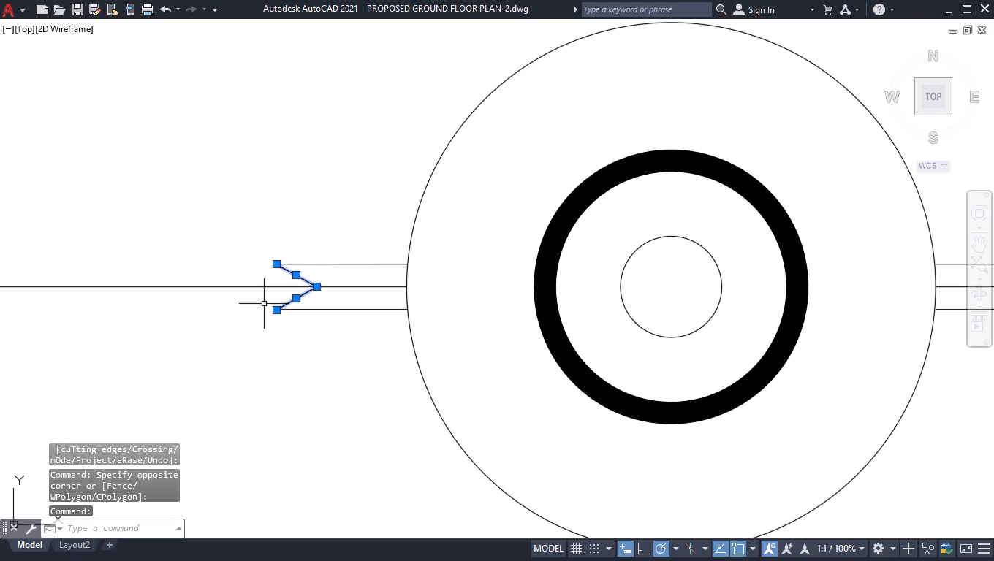
text(MOV)
key(Return)
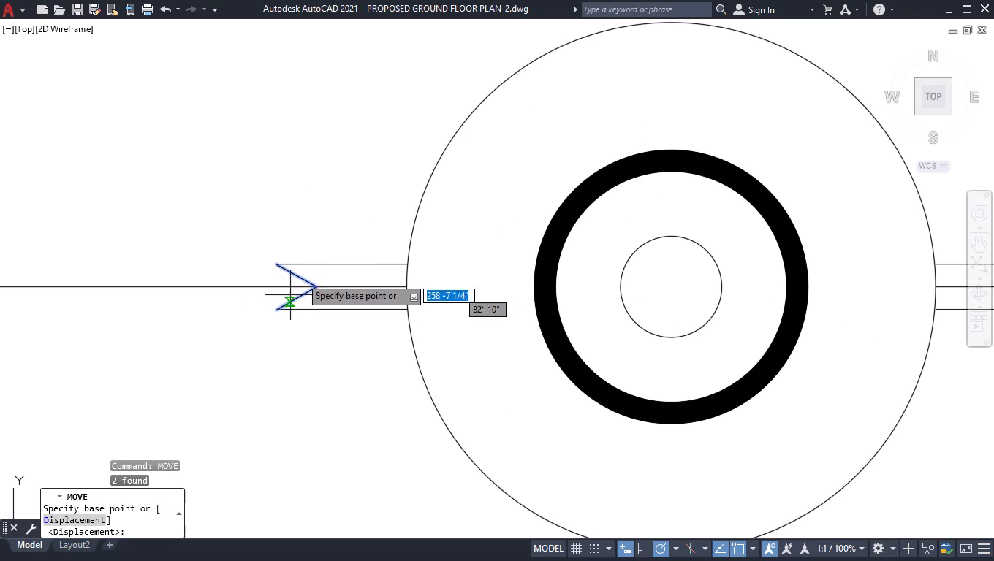
scroll(318, 246, up, 2)
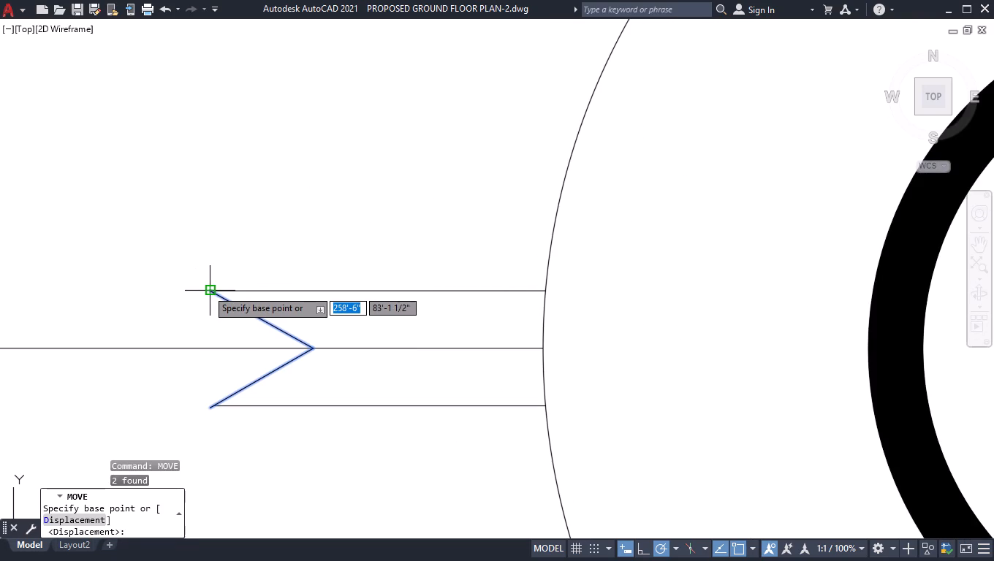
click(208, 289)
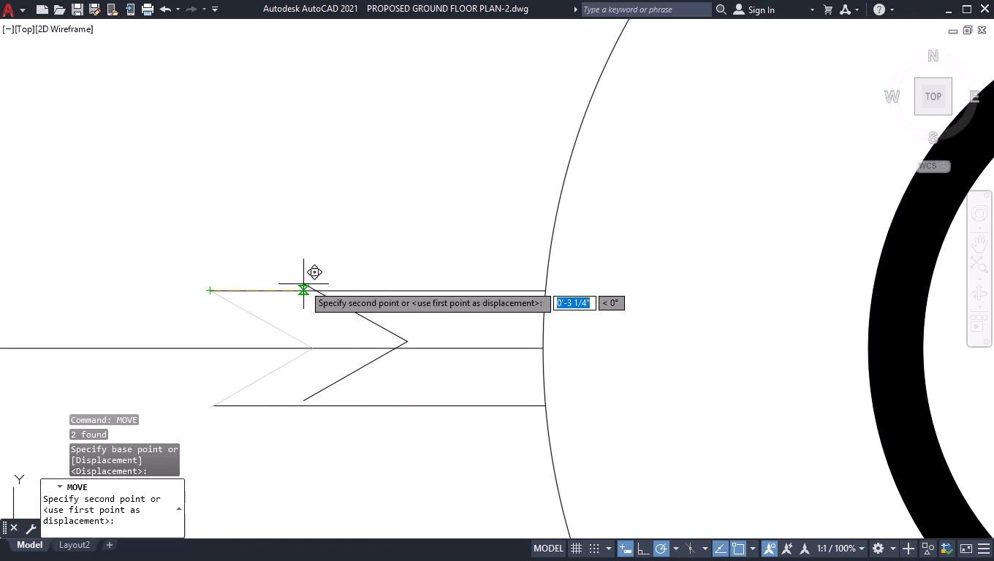
click(640, 543)
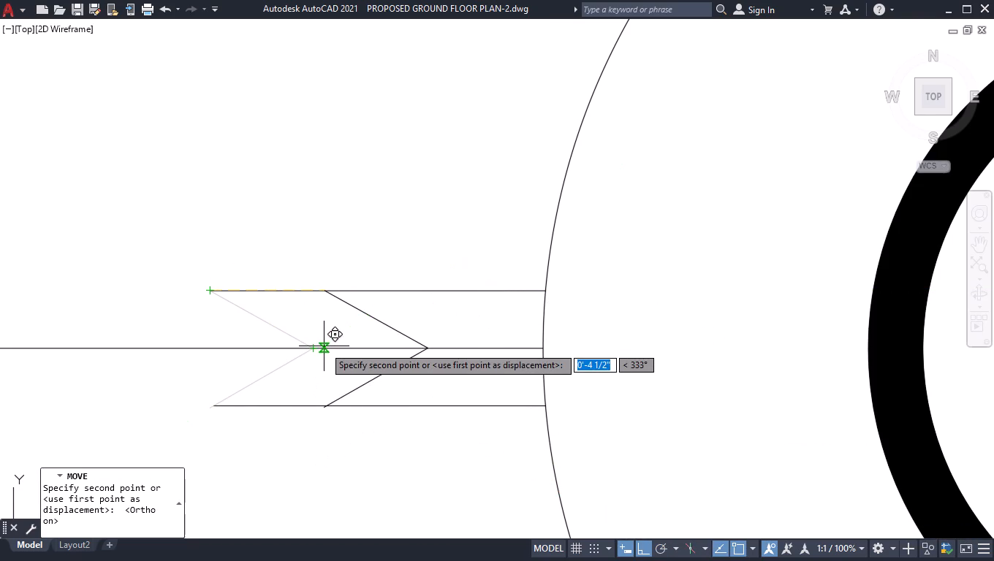
click(324, 346)
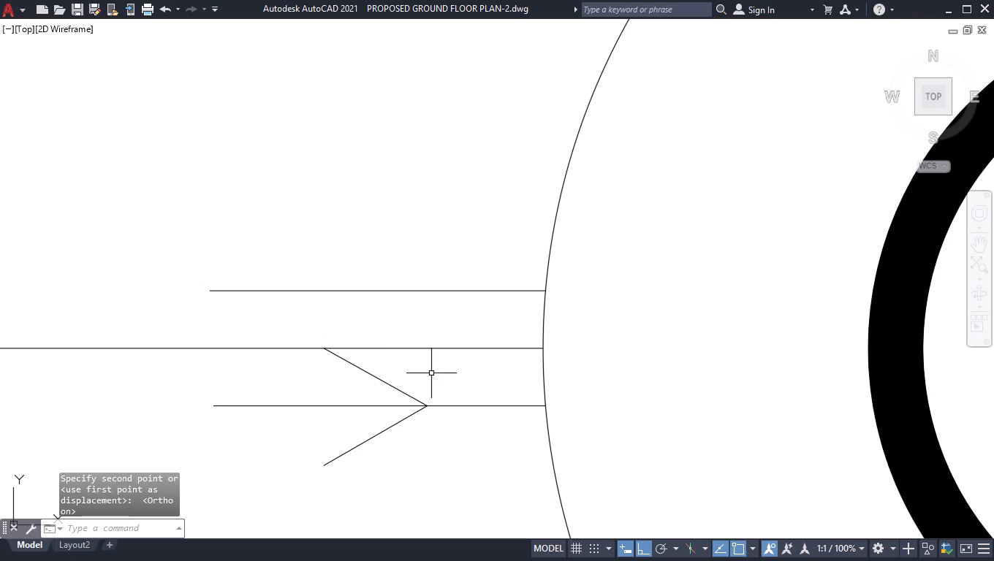
With ortho on, move the two notch lines north so their tip lies on the centre line.
key(space)
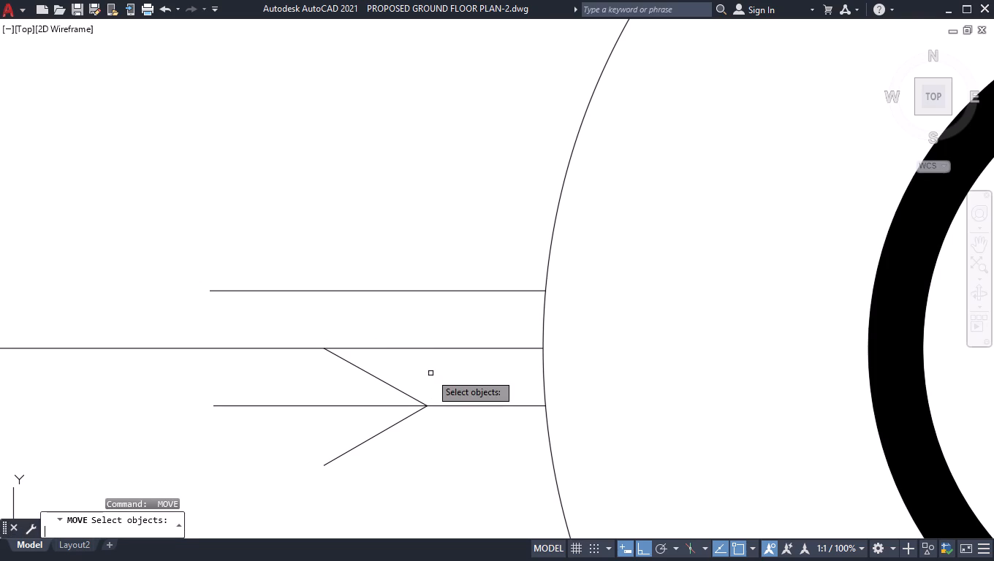
click(389, 383)
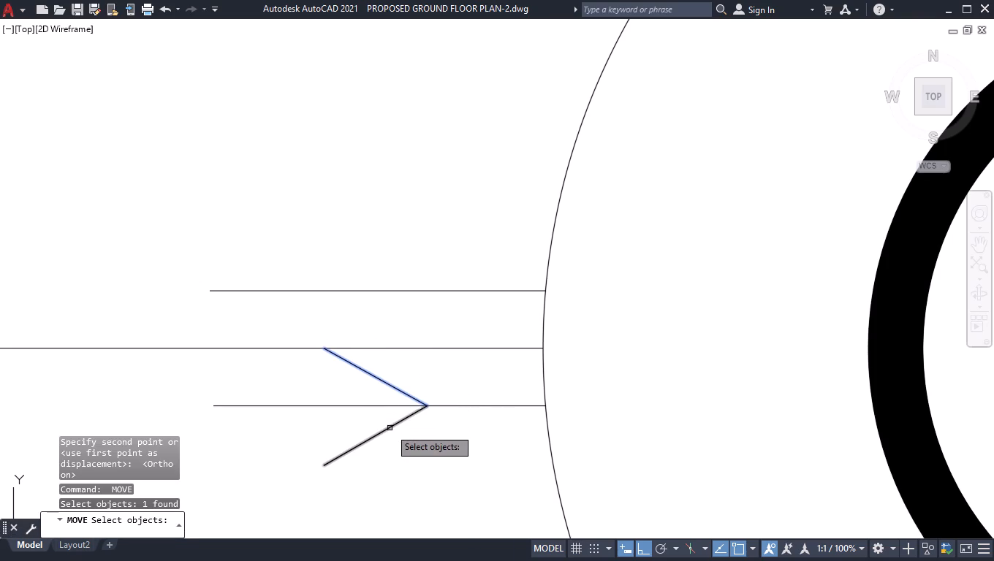
click(390, 428)
key(space)
click(425, 405)
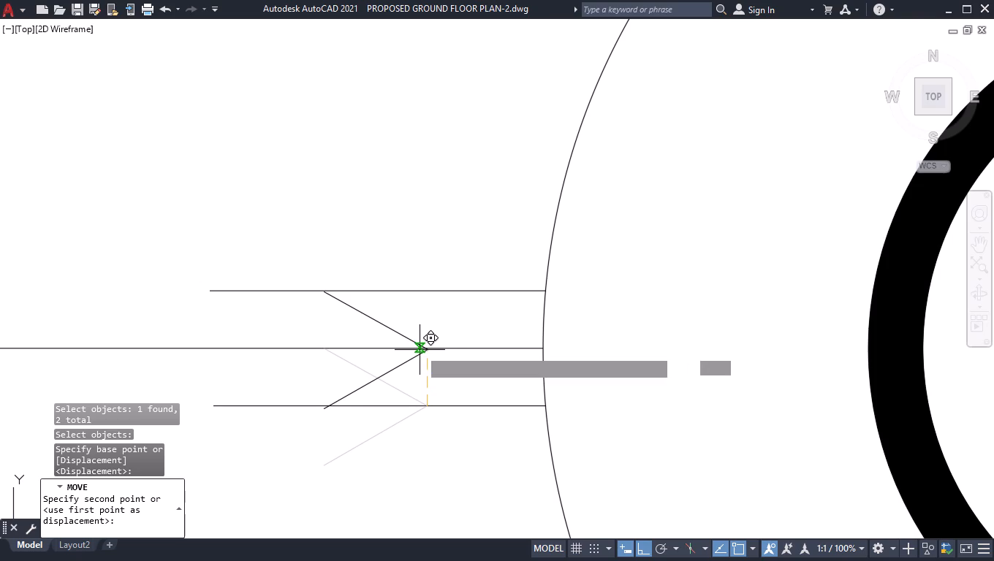
click(420, 348)
Trim the short end of the lower notch line that overhangs the lower west line.
scroll(439, 389, up, 1)
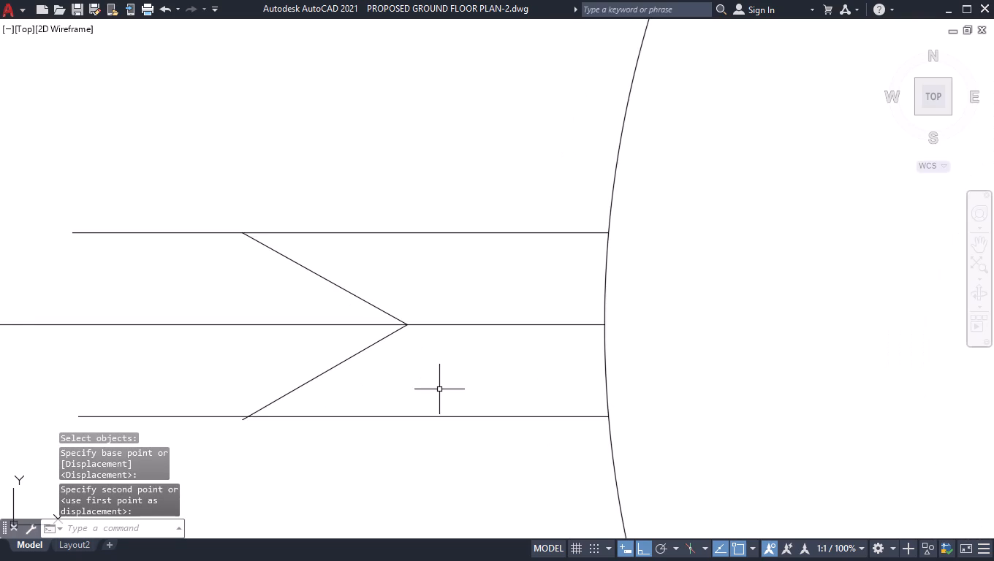
scroll(431, 367, up, 2)
scroll(438, 289, down, 2)
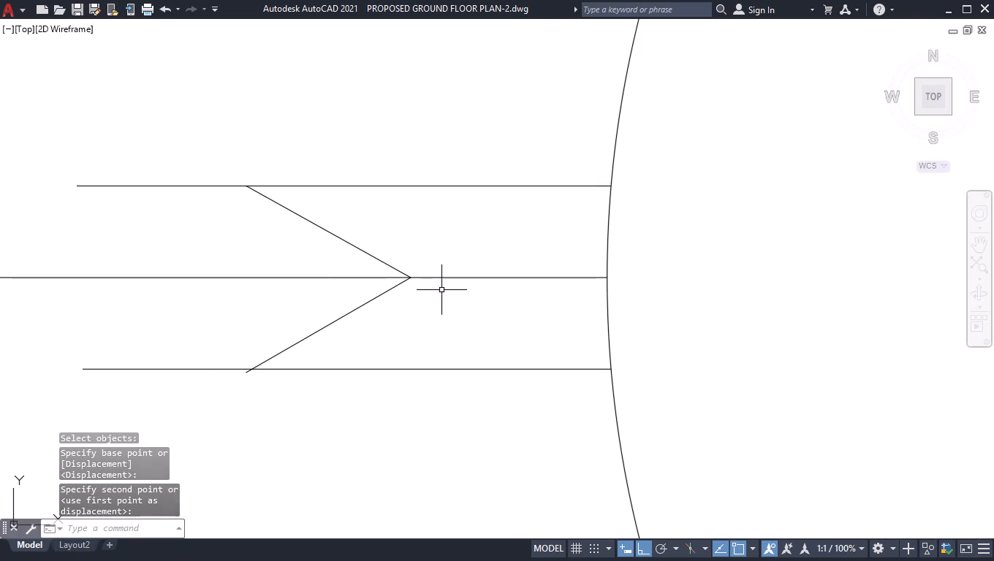
text(TR)
key(Return)
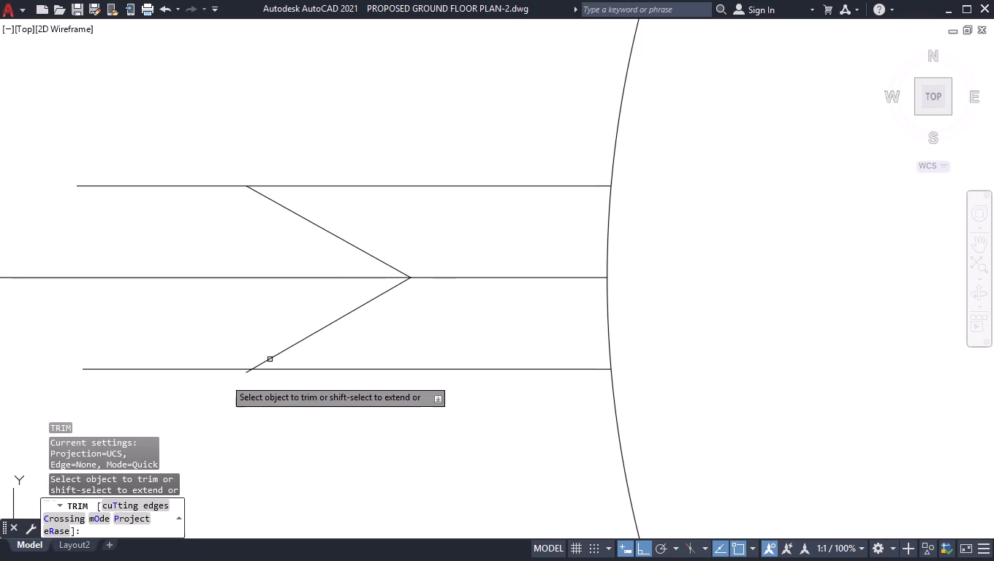
scroll(242, 373, up, 6)
click(246, 343)
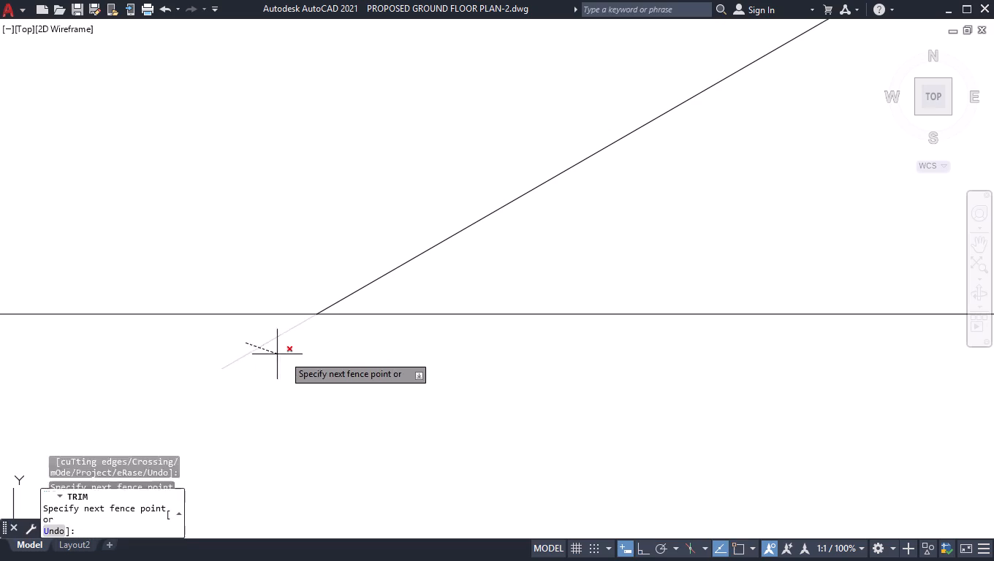
click(284, 355)
key(space)
scroll(308, 359, down, 2)
scroll(370, 381, down, 5)
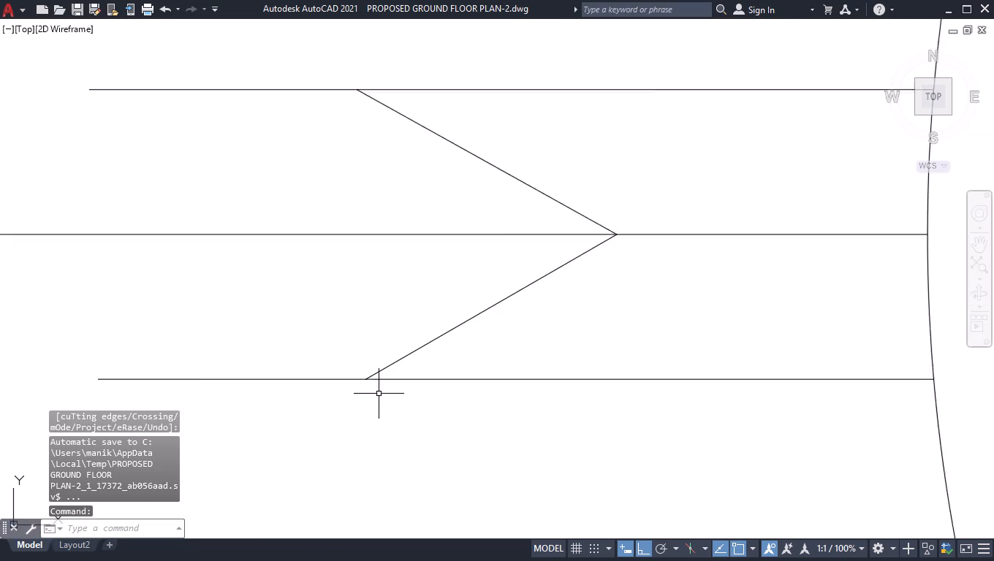
Trim the portions of the upper and lower west lines that extend west beyond the V notch's ends.
scroll(379, 395, down, 1)
scroll(420, 441, down, 2)
scroll(420, 440, up, 3)
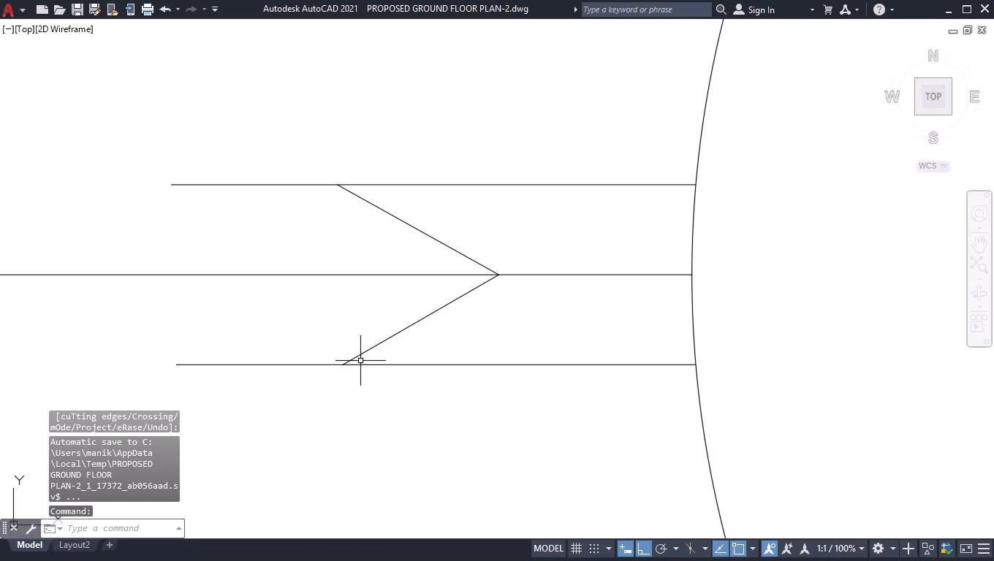
key(space)
click(294, 348)
click(284, 381)
click(267, 167)
click(251, 200)
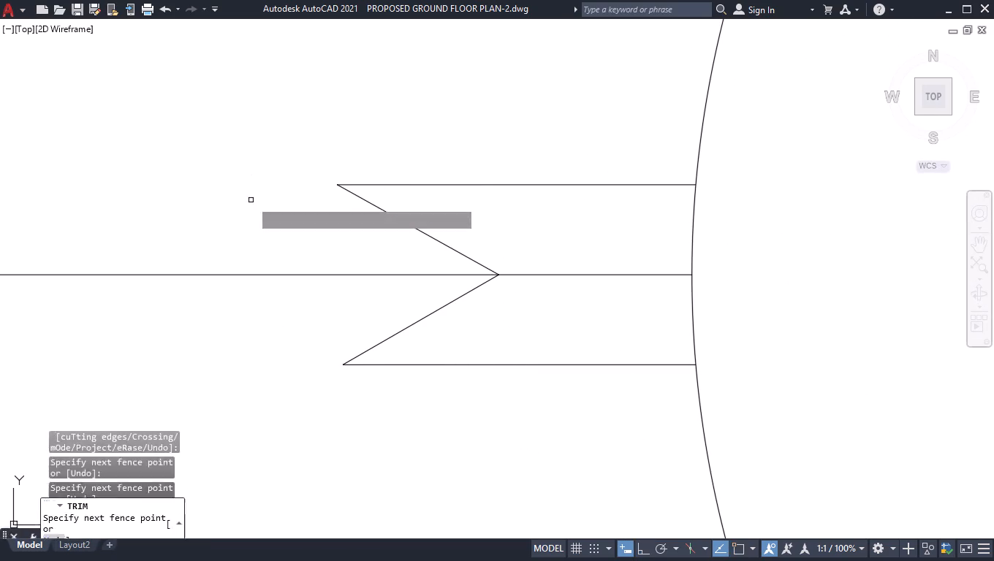
key(space)
Extend the west centre line east through the outer circle and solid ring up to the small inner circle.
scroll(368, 419, down, 3)
scroll(497, 365, down, 3)
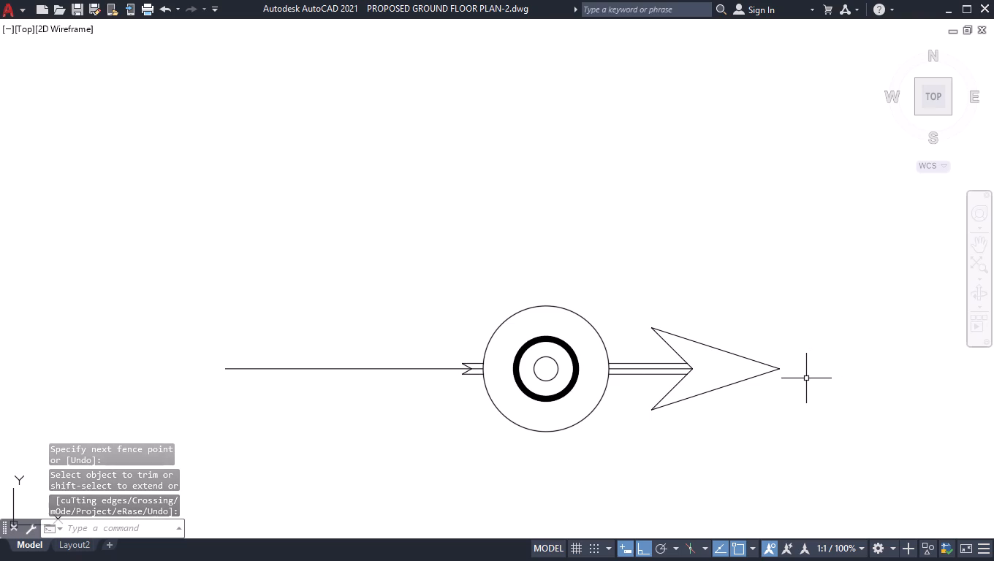
scroll(729, 346, up, 3)
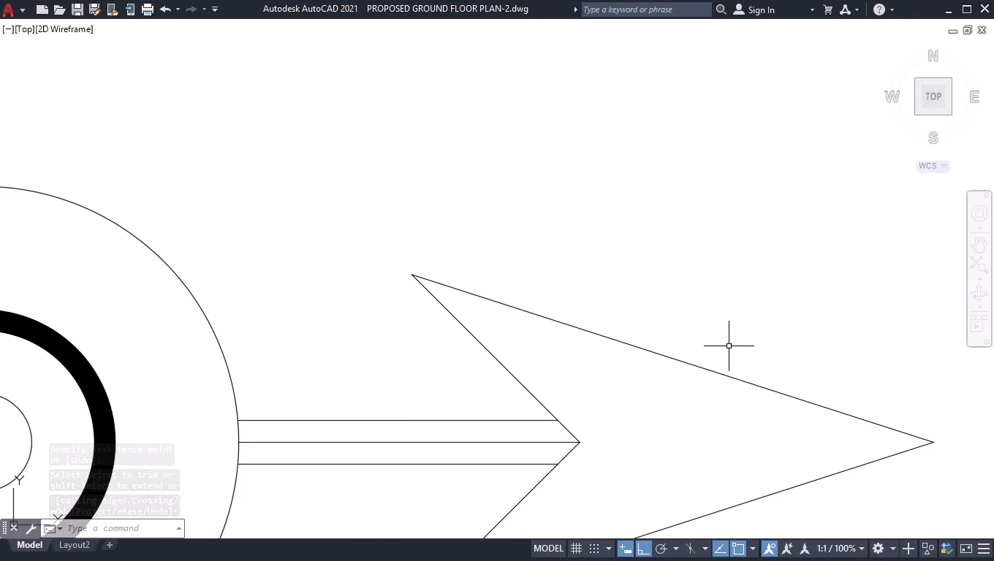
scroll(729, 355, down, 2)
scroll(732, 354, up, 1)
text(EX)
key(Return)
scroll(531, 302, down, 1)
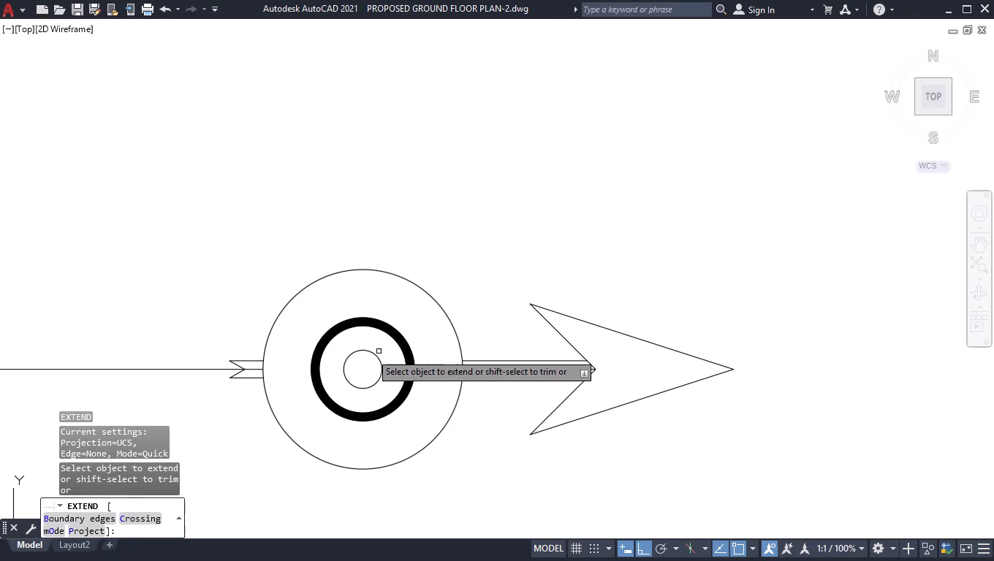
click(253, 368)
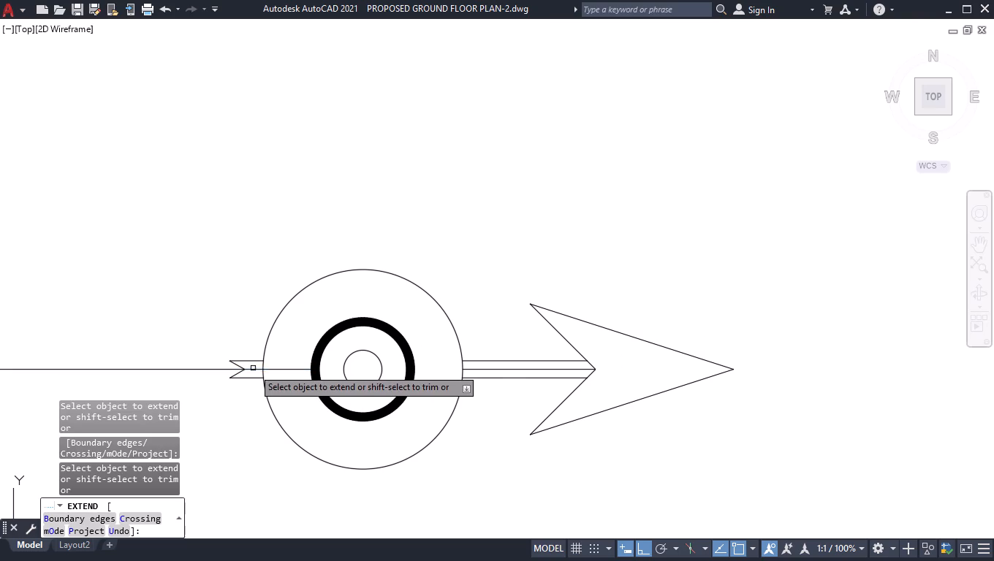
click(301, 367)
scroll(302, 368, up, 2)
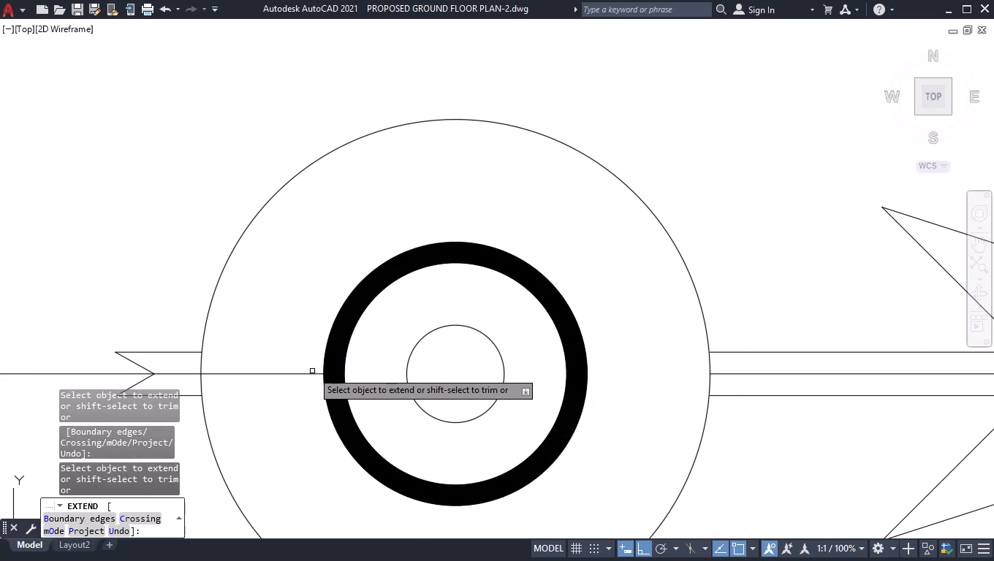
click(314, 375)
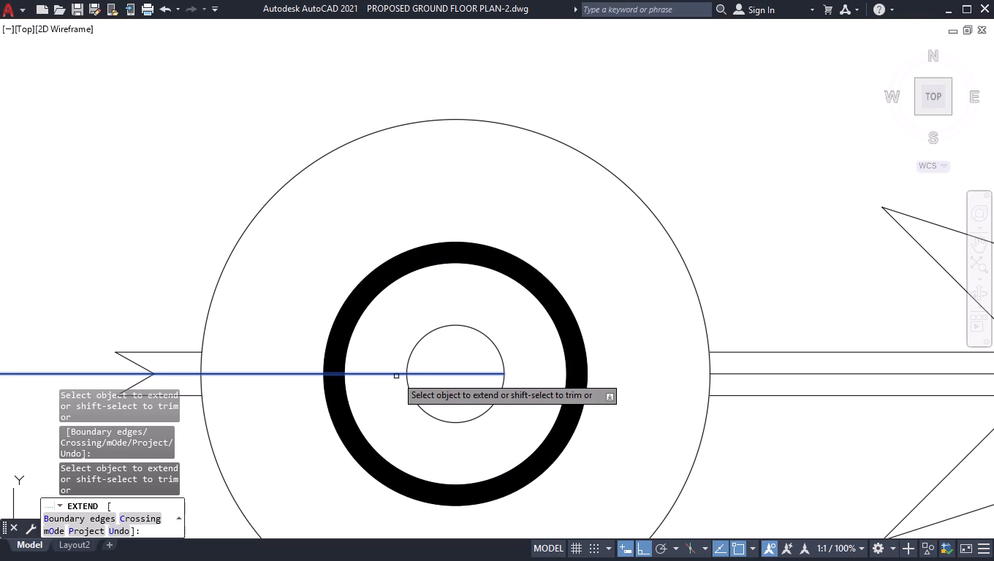
key(Return)
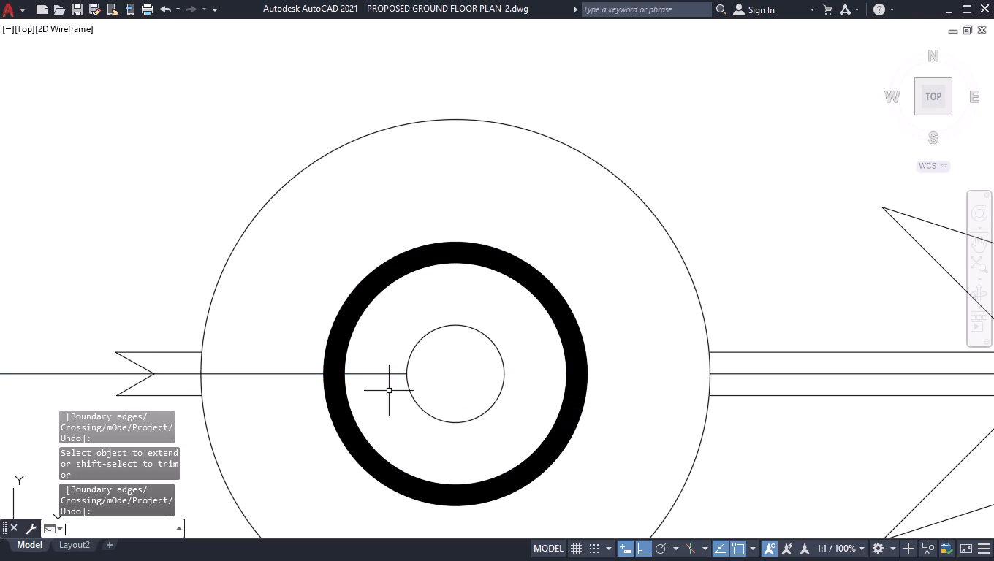
Draw a line from the circles' centre to the small inner circle's west quadrant.
key(l)
key(Return)
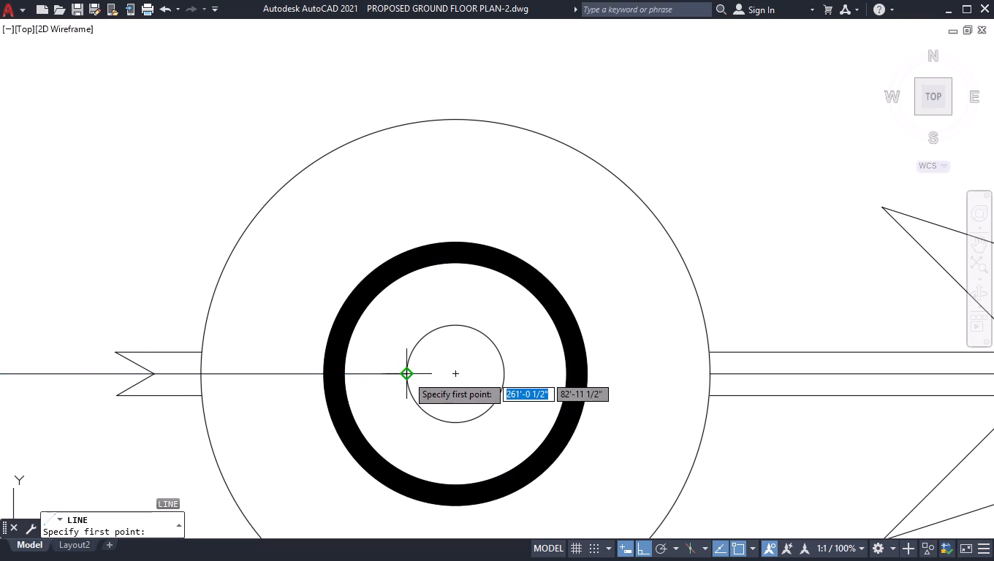
click(455, 375)
click(409, 376)
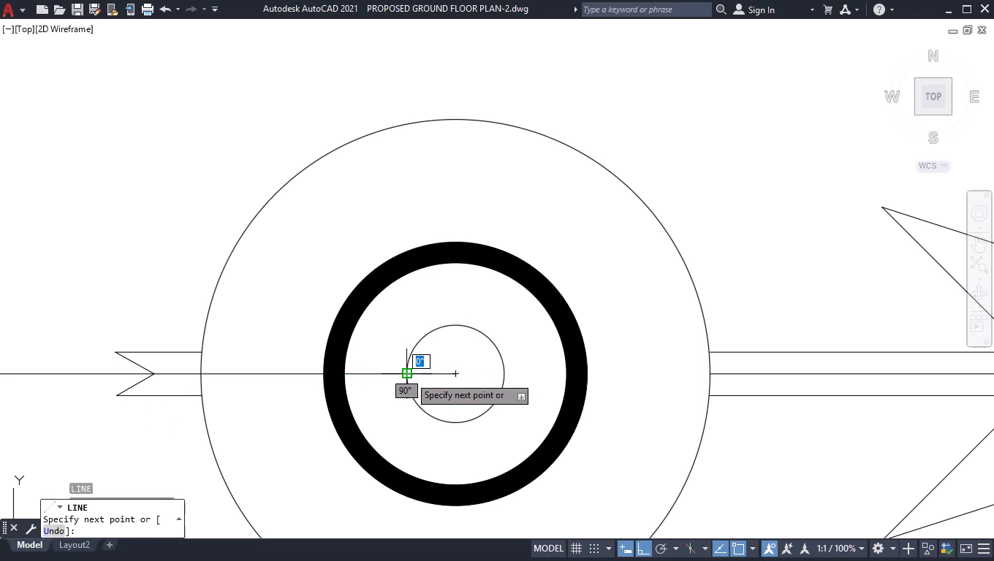
key(space)
Join the short line inside the small circle with the long west centre line.
click(447, 367)
click(433, 387)
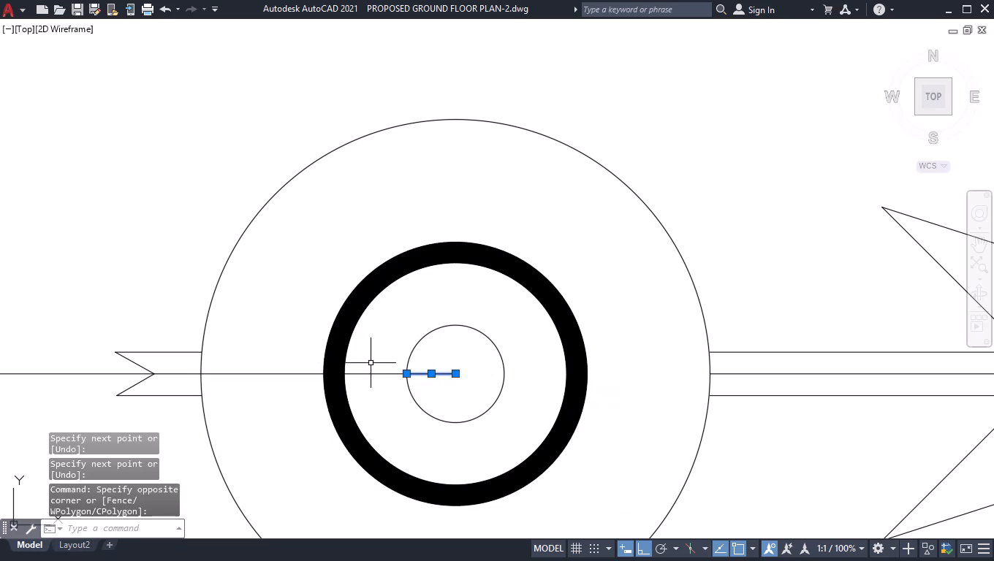
click(371, 361)
click(365, 391)
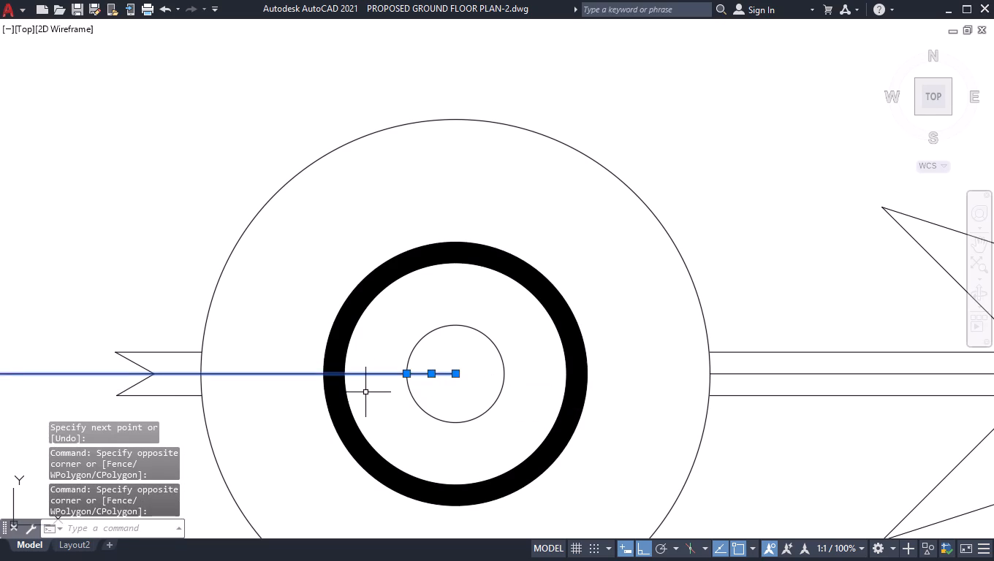
key(j)
key(Return)
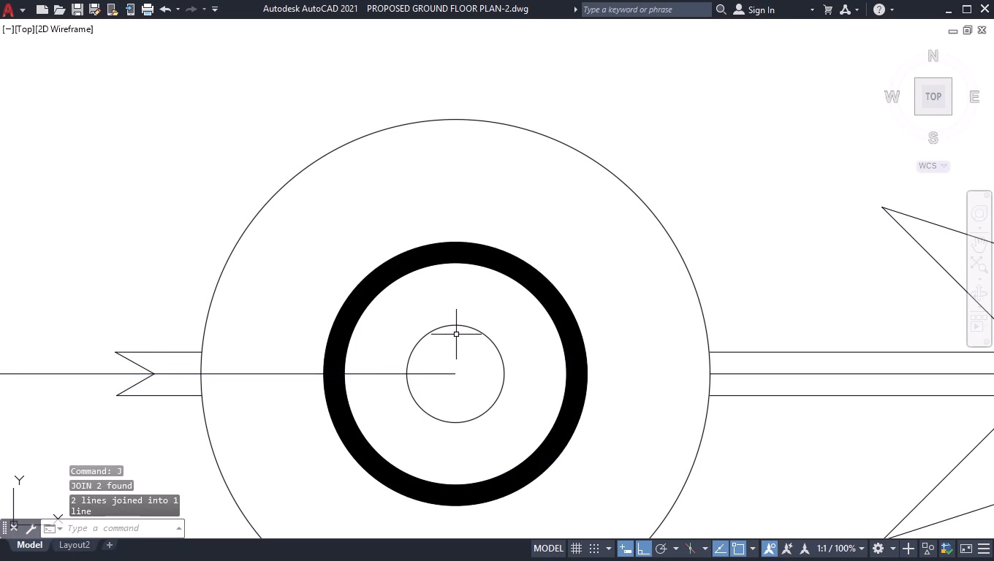
key(space)
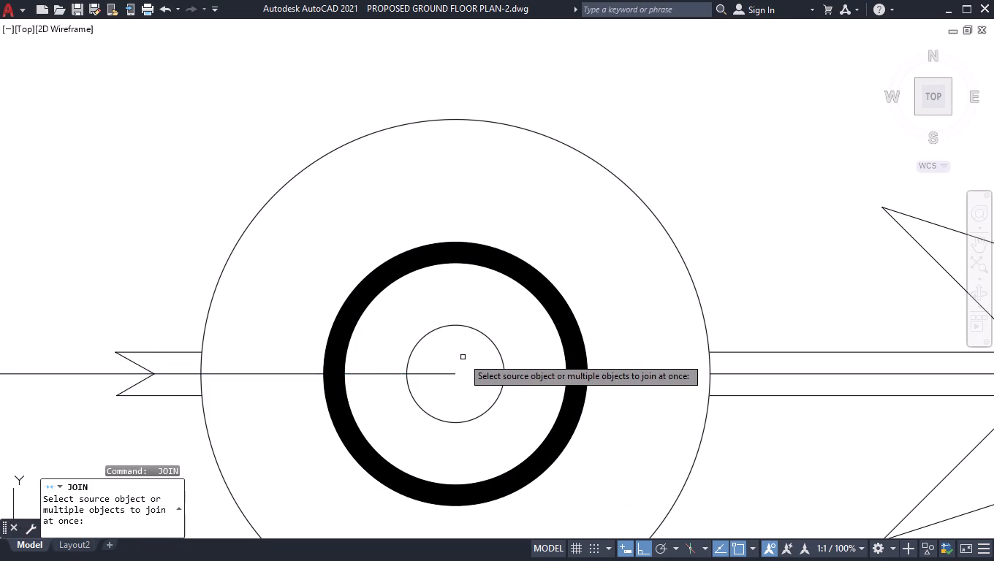
key(space)
Draw a vertical line from the small inner circle's north quadrant to just beyond the outer circle.
key(l)
key(Return)
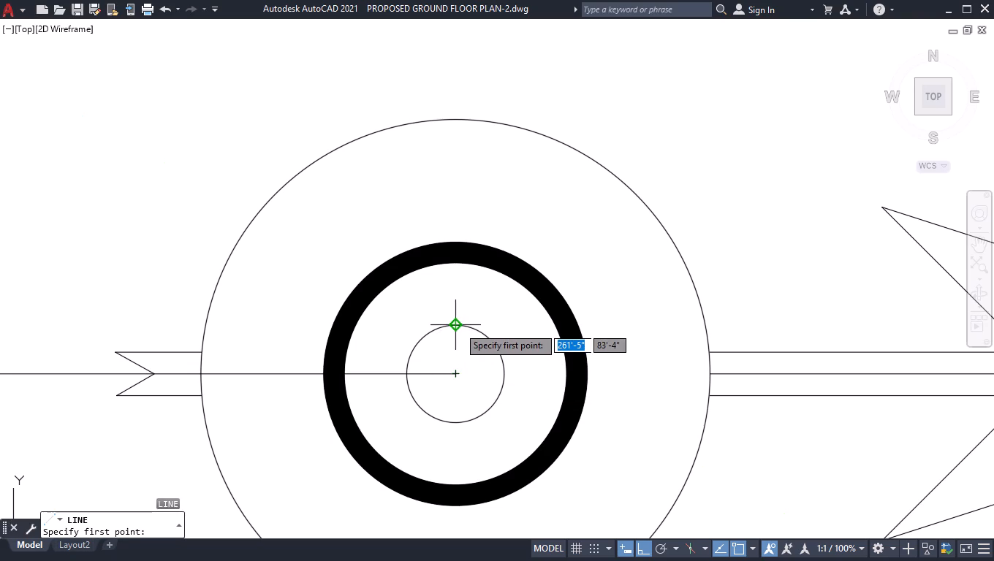
drag(458, 326, 427, 28)
scroll(452, 47, down, 1)
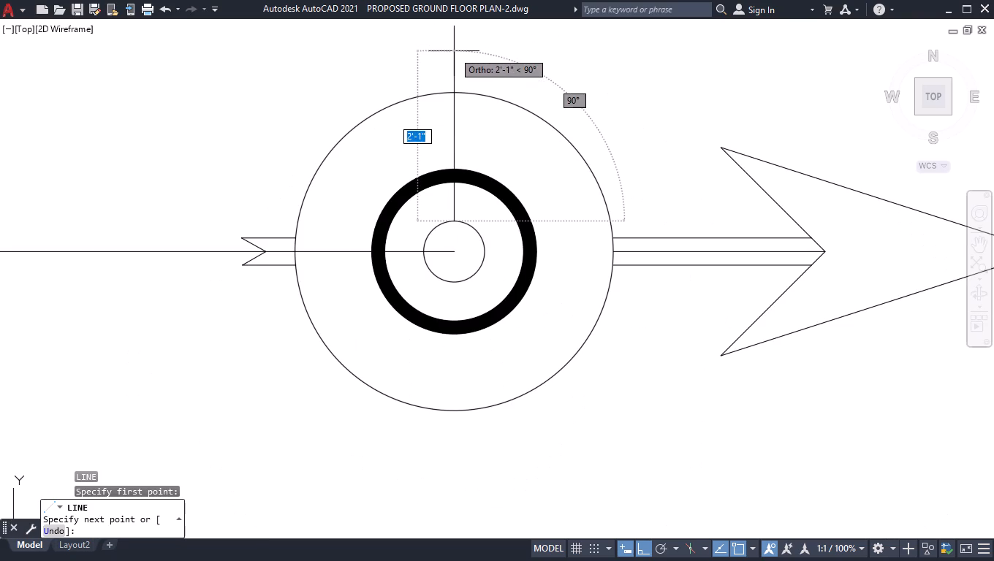
click(456, 35)
key(space)
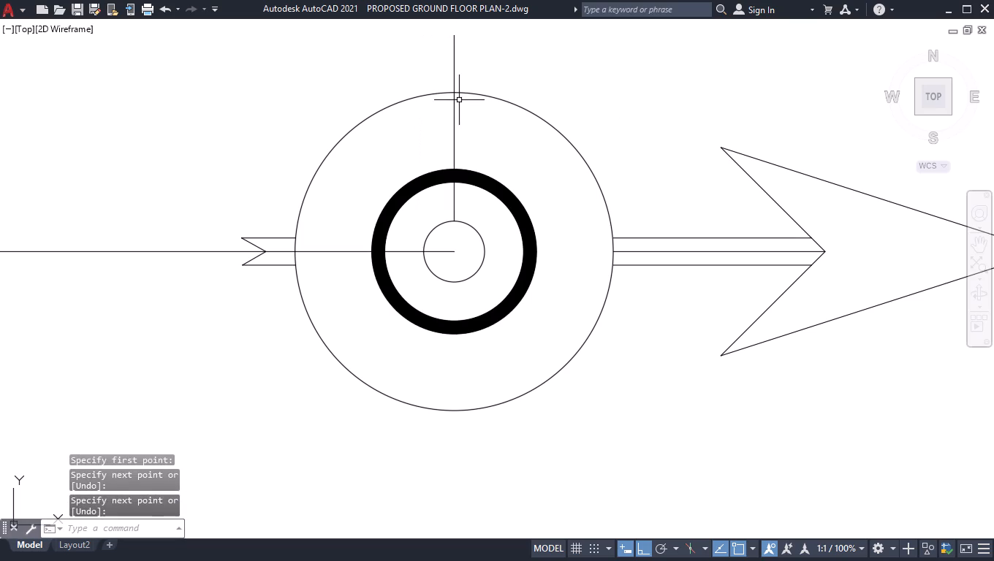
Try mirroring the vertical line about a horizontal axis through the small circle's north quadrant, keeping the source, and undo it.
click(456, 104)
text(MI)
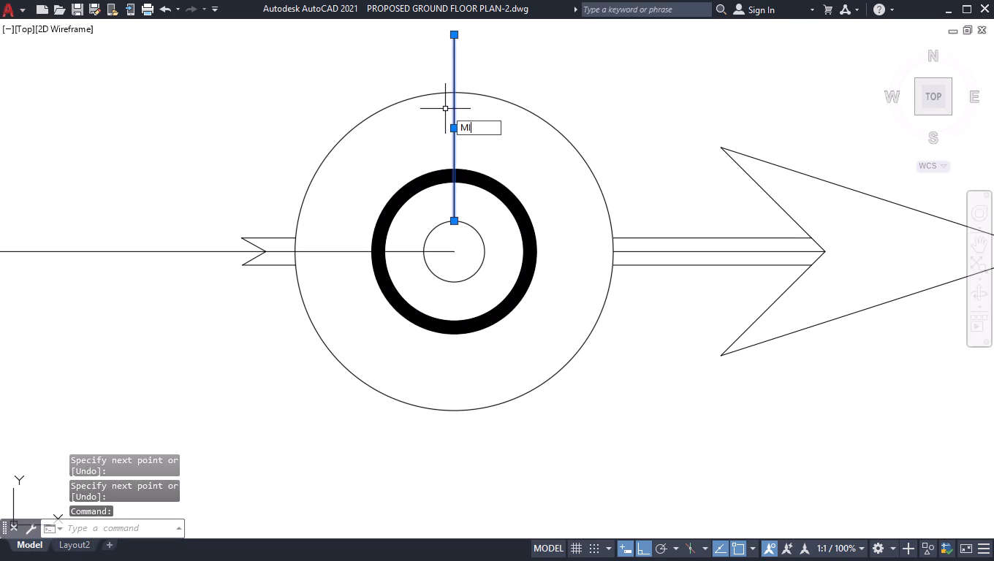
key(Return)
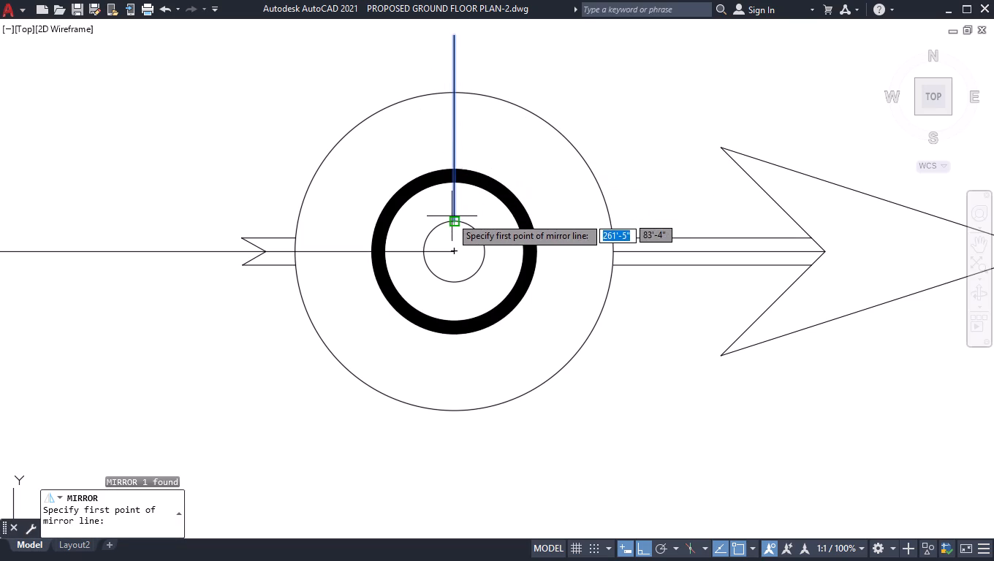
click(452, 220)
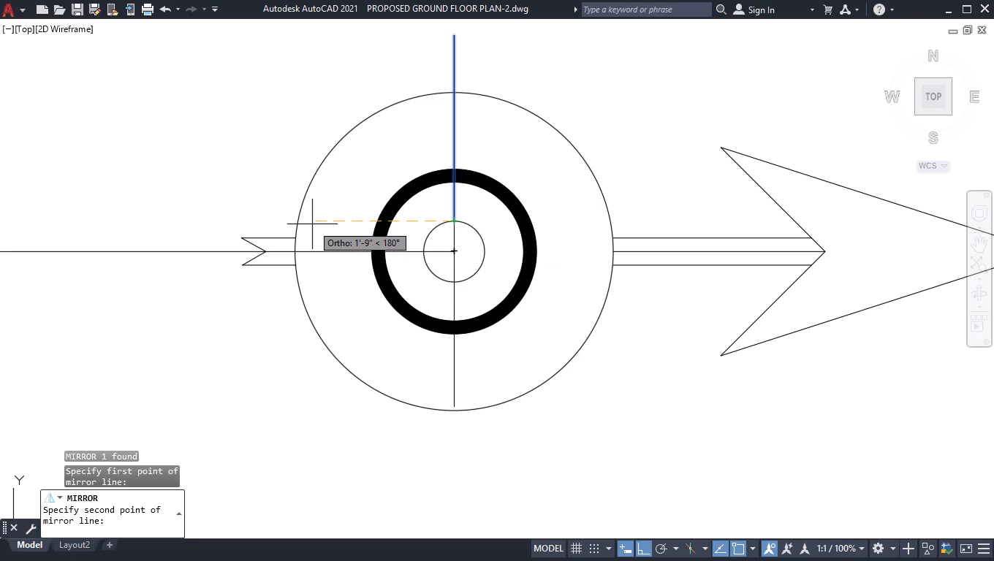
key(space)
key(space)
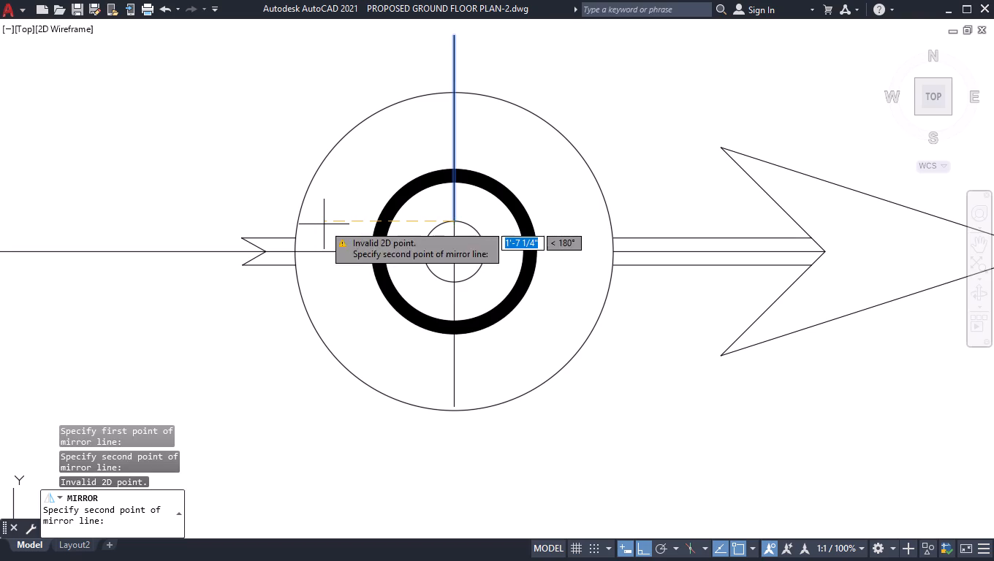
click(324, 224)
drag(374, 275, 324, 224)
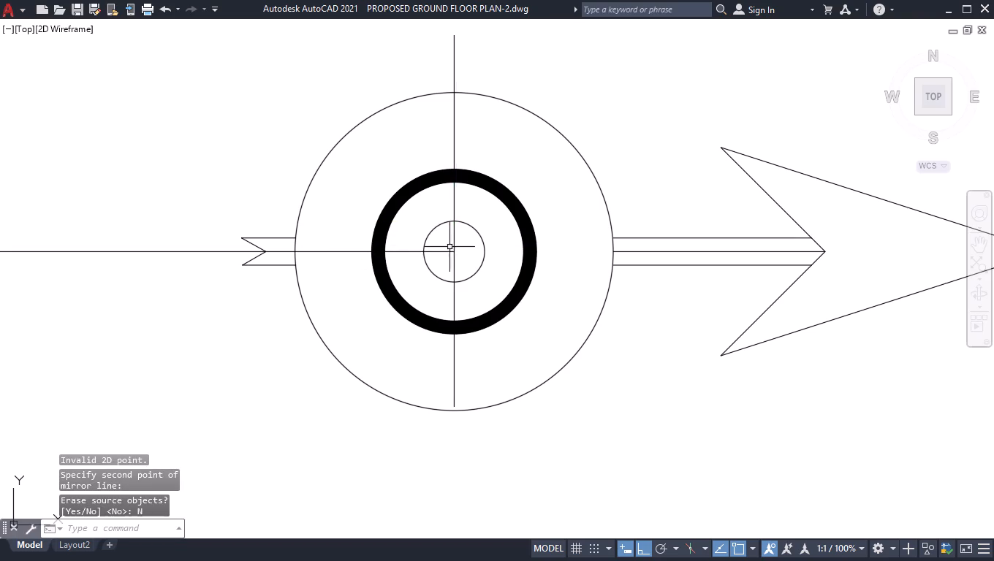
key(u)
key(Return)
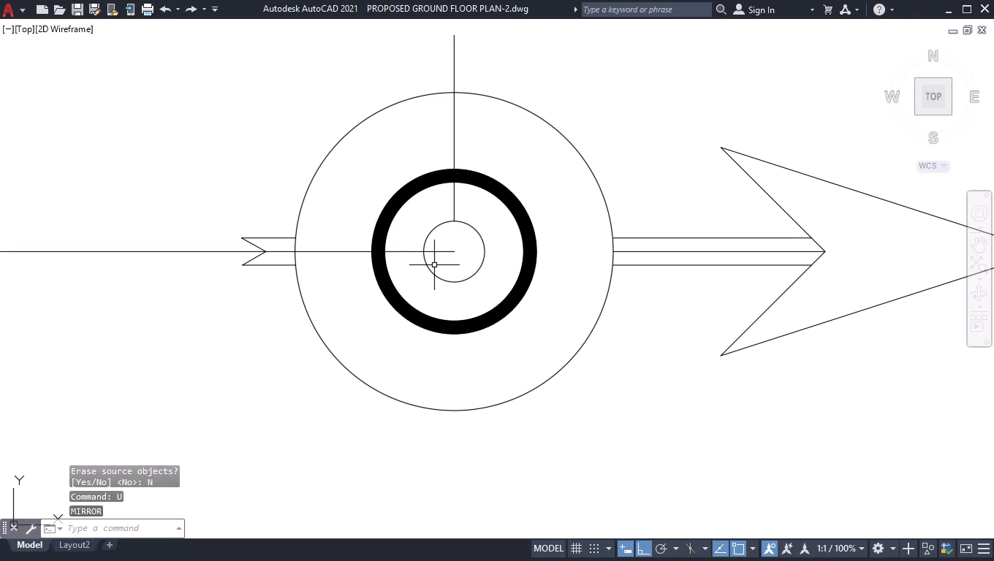
Mirror the vertical line about a horizontal axis through the circles' centre, keeping the source line.
click(455, 212)
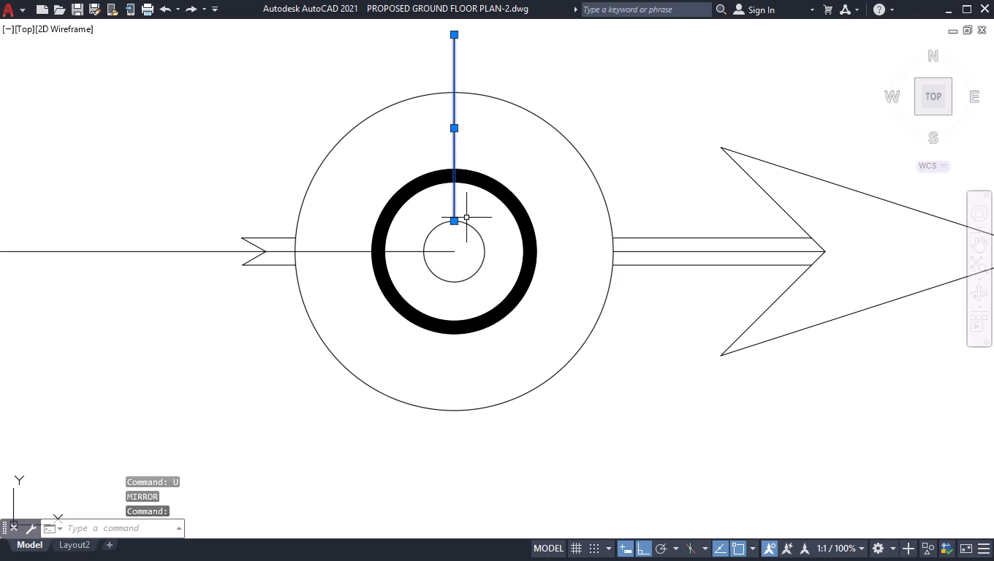
text(MI)
key(Return)
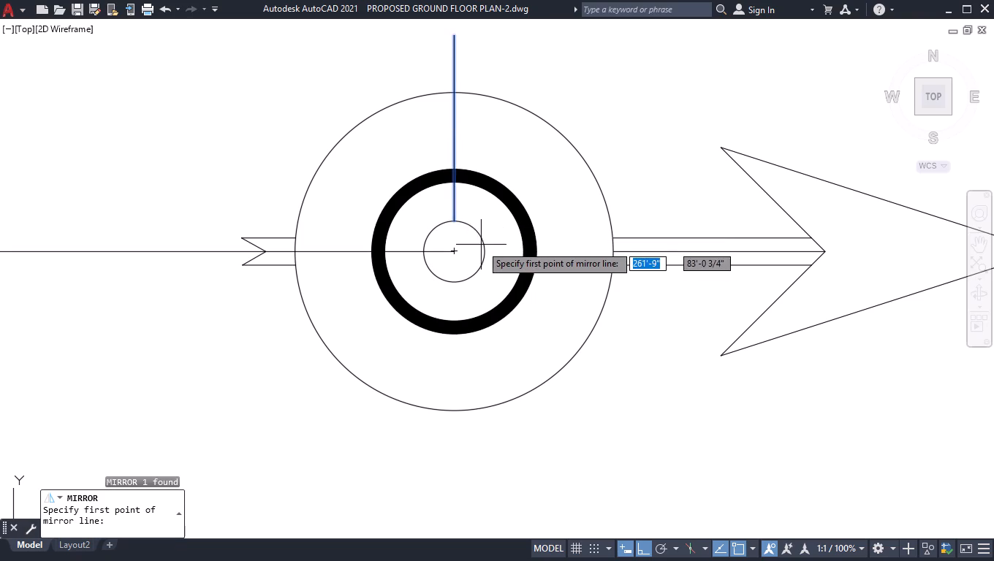
click(458, 253)
click(513, 248)
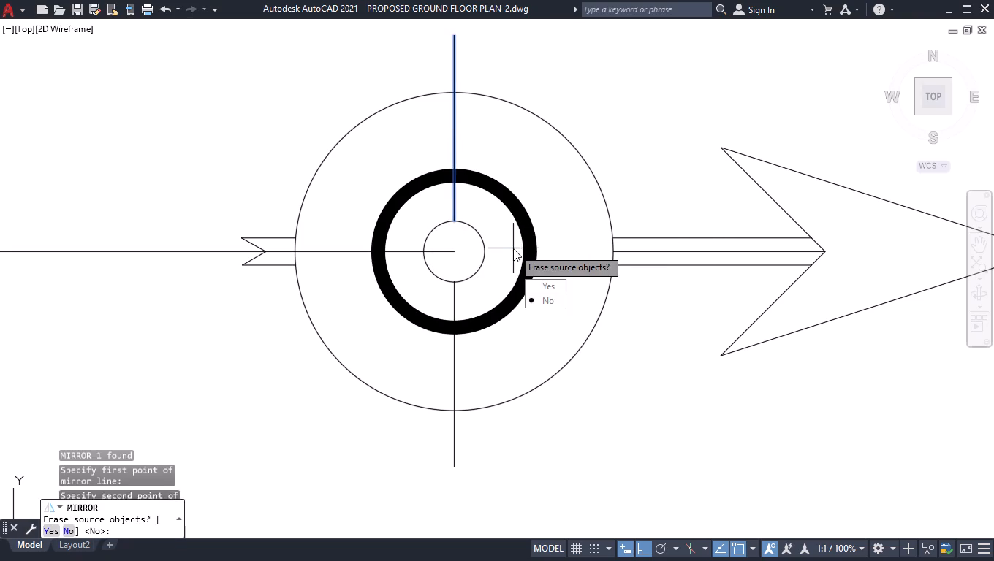
drag(548, 307, 513, 248)
Add the multiline text "N" with a 1'-6" height just beyond the arrow's tip.
scroll(501, 383, down, 1)
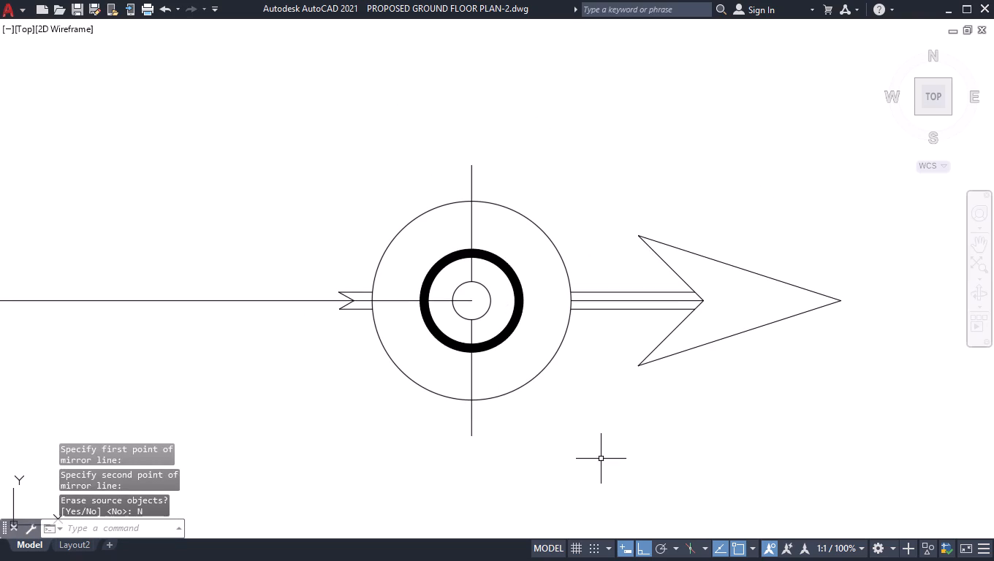
scroll(585, 444, down, 1)
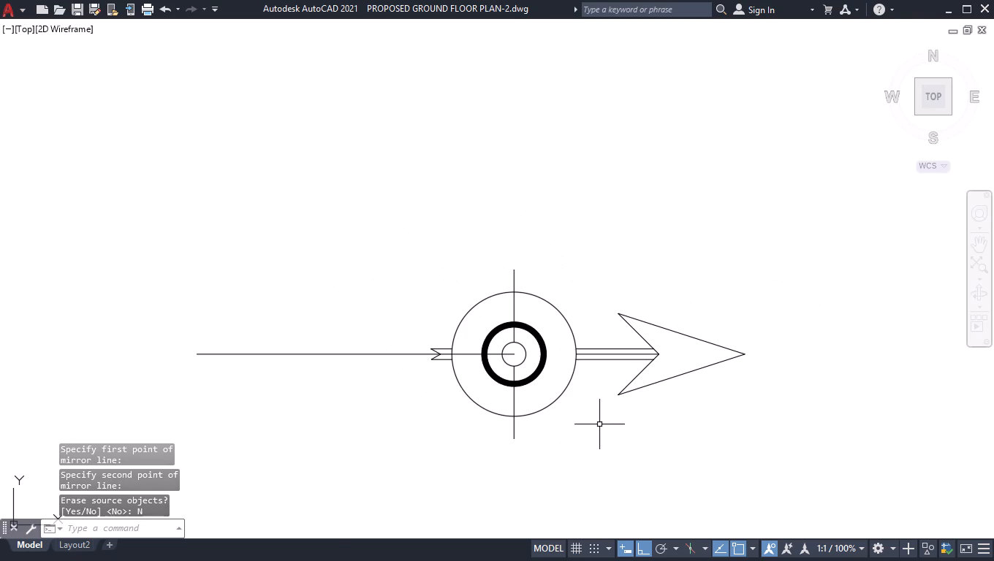
scroll(596, 422, down, 2)
scroll(616, 311, down, 1)
scroll(683, 395, up, 3)
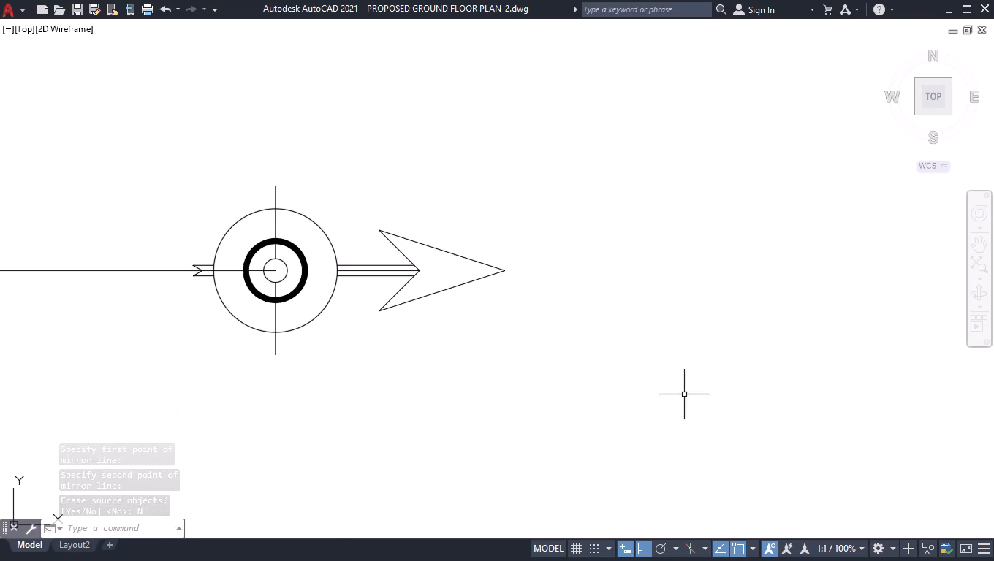
text(MT)
key(Return)
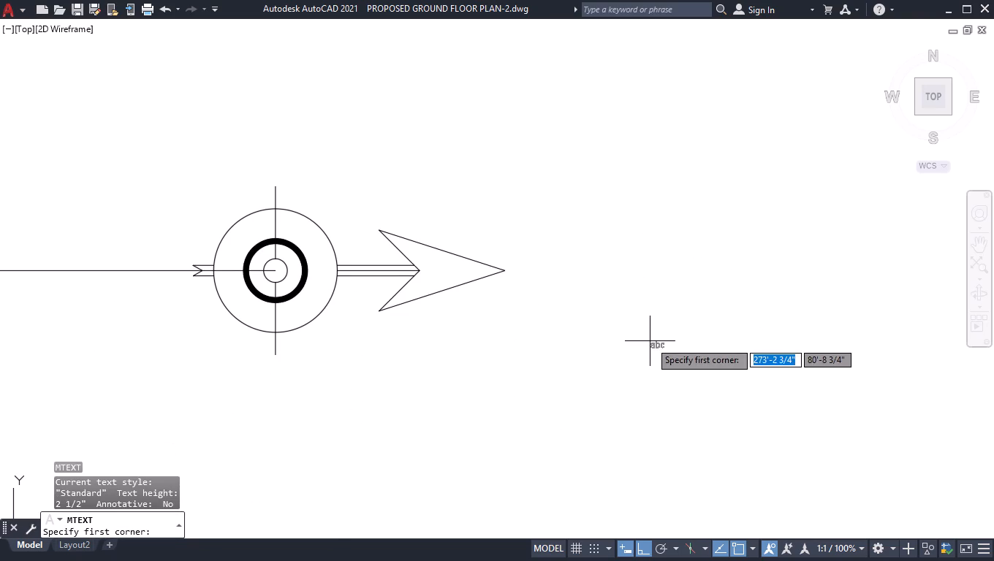
click(536, 212)
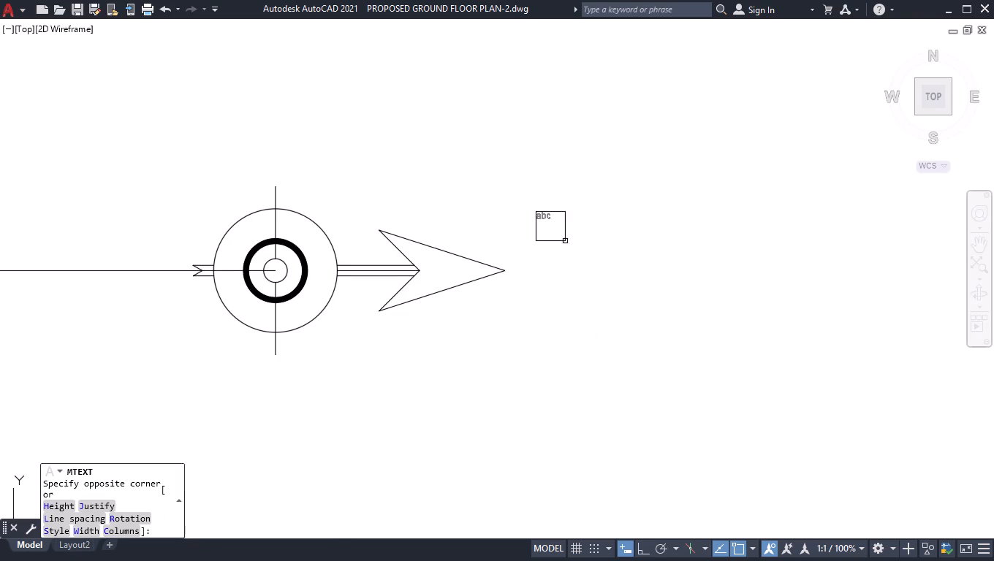
click(693, 365)
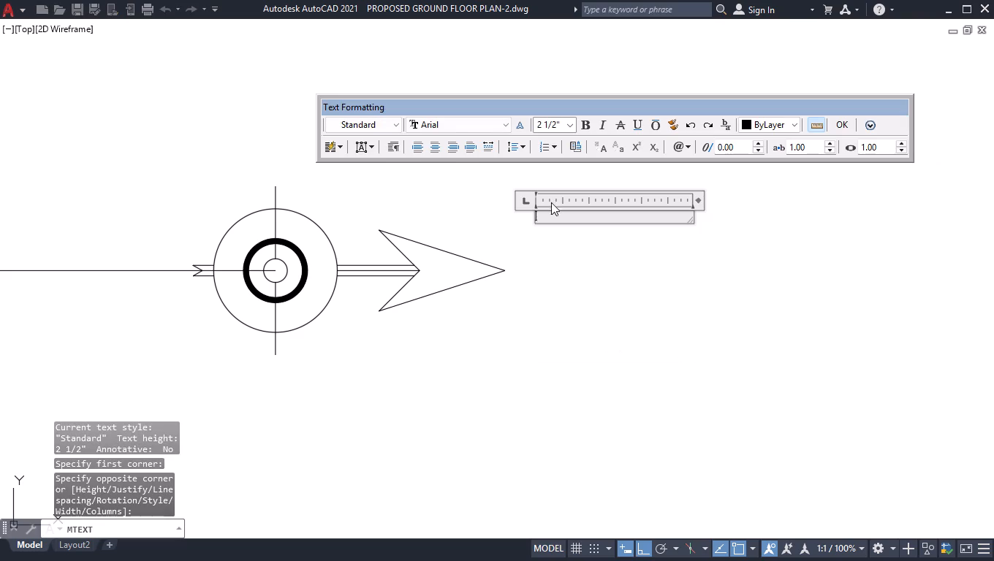
click(555, 125)
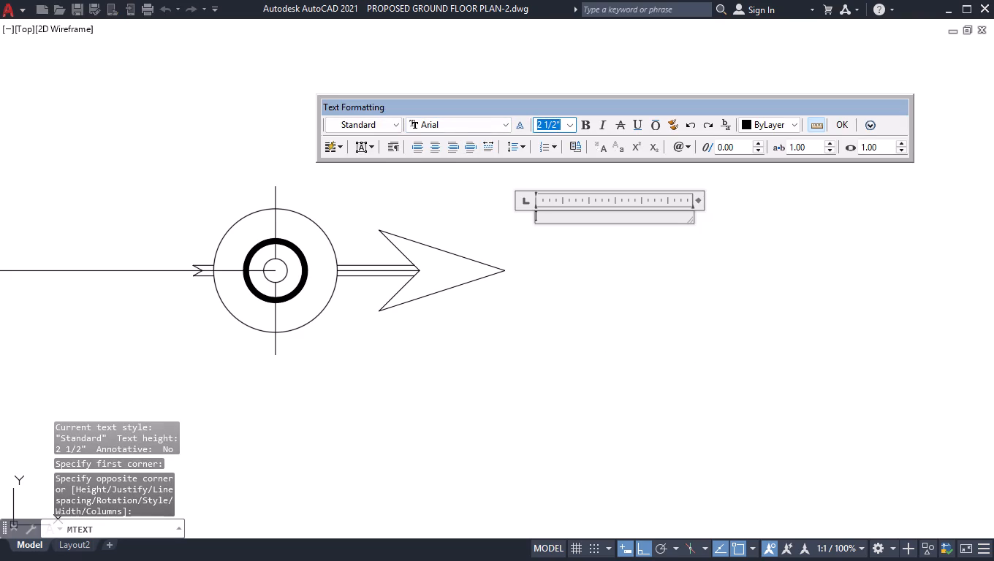
key(1)
text('6)
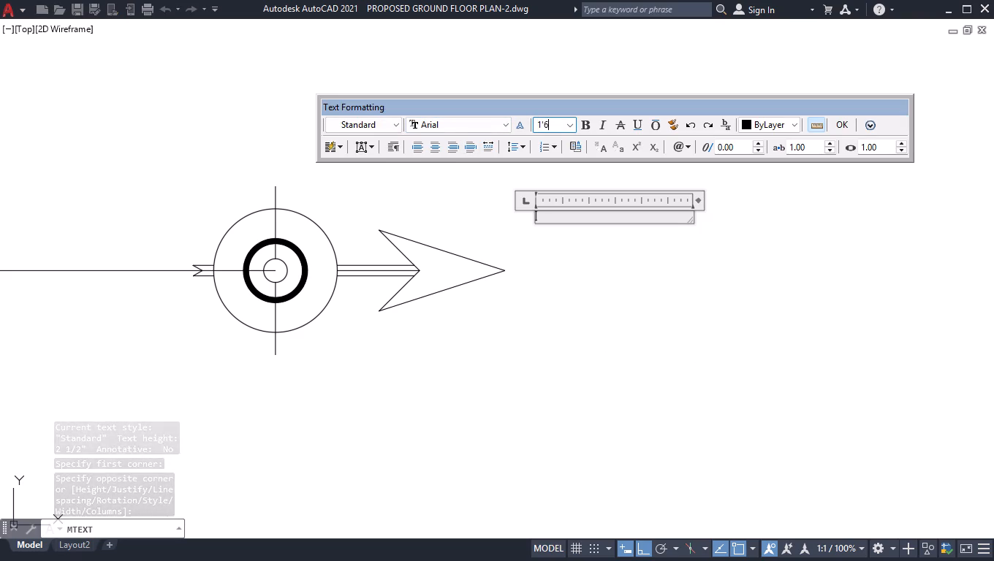
key(Return)
key(n)
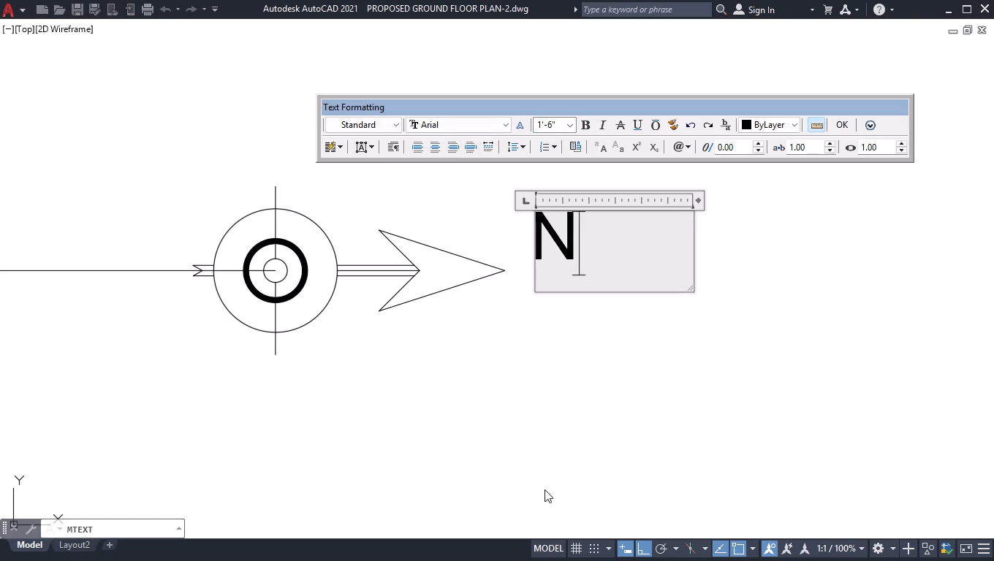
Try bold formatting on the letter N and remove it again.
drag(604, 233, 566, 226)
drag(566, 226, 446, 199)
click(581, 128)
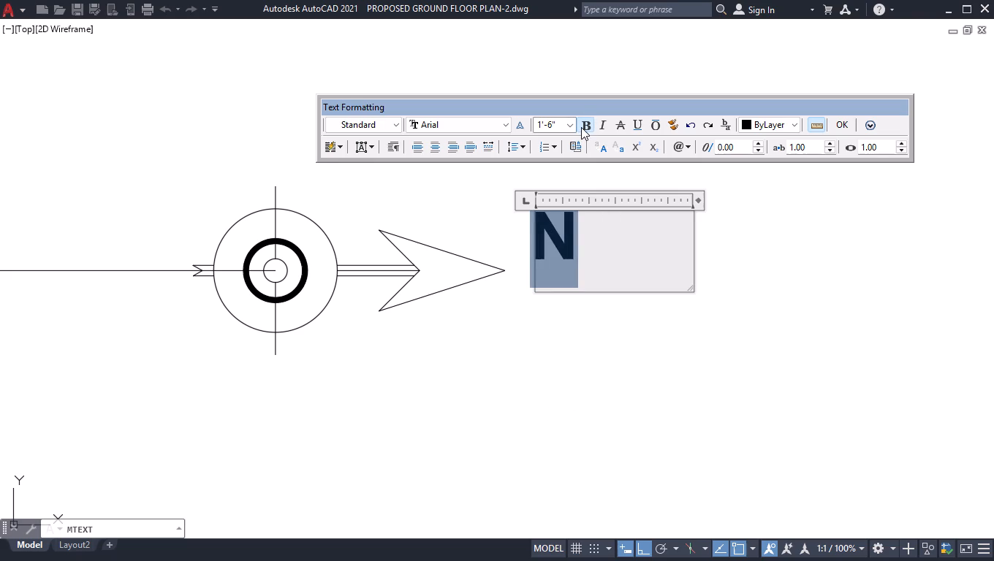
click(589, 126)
Finish the text entry and move the letter N vertically until it is roughly level with the arrow's tip.
click(640, 359)
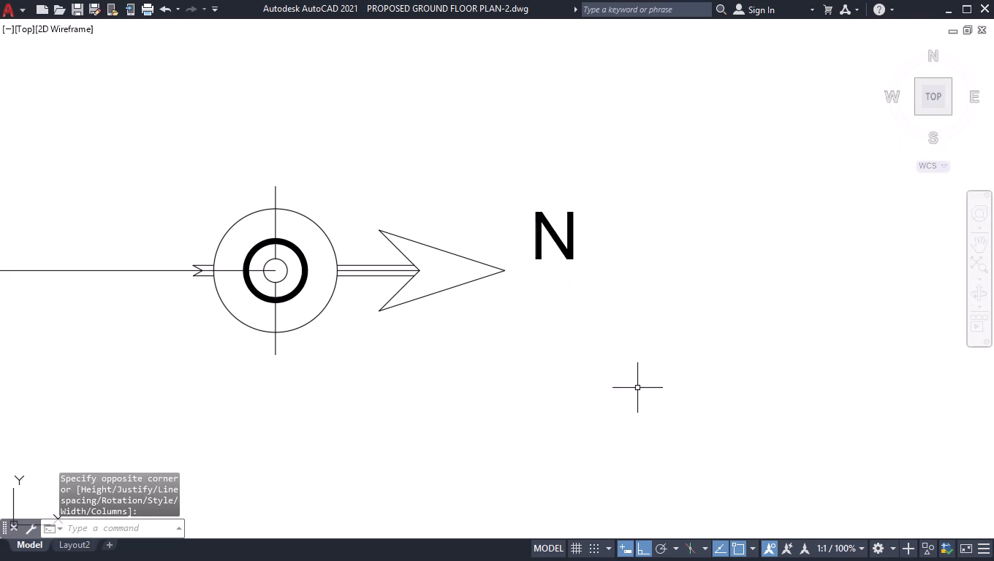
click(618, 195)
click(563, 267)
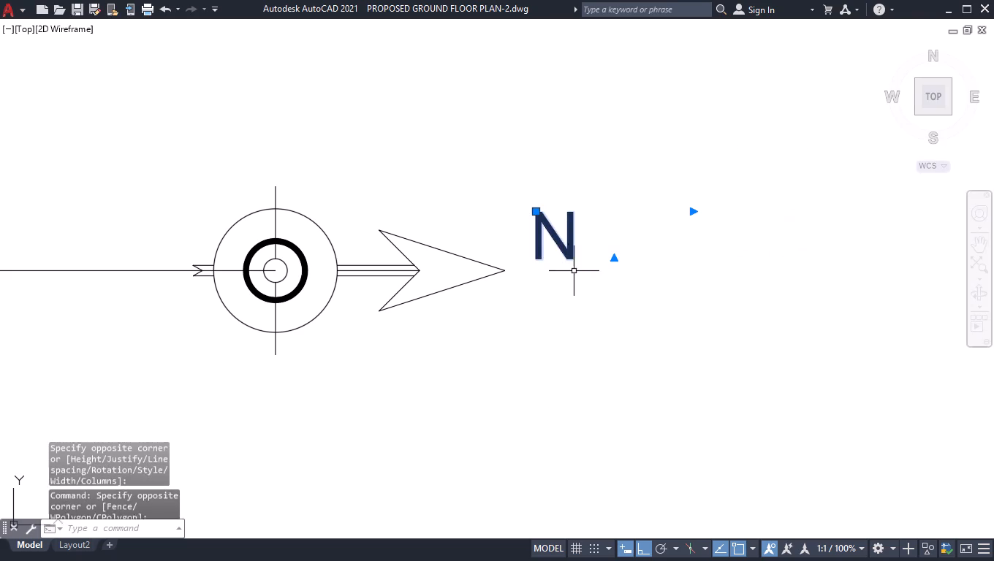
drag(536, 210, 536, 218)
click(541, 263)
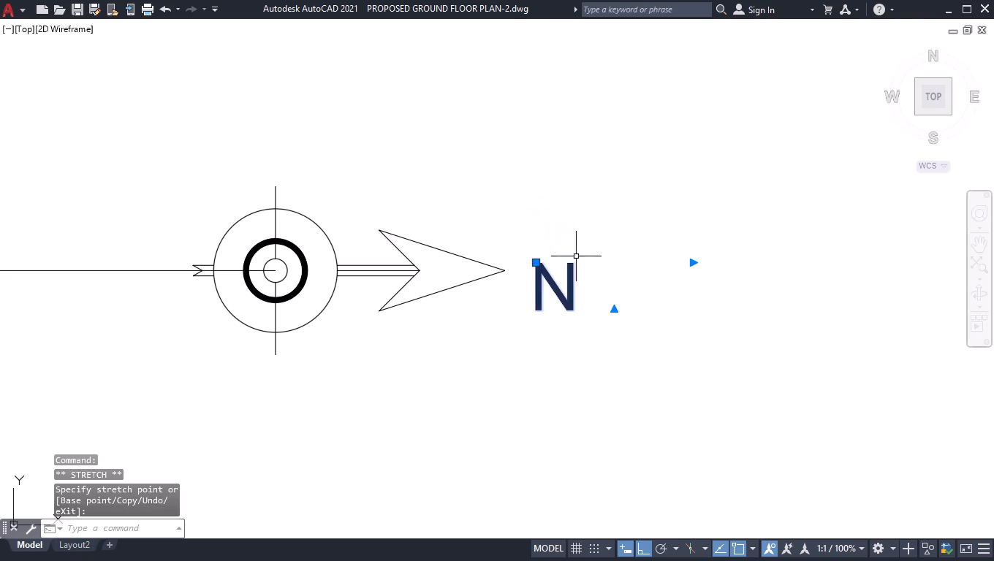
scroll(538, 281, up, 3)
click(532, 207)
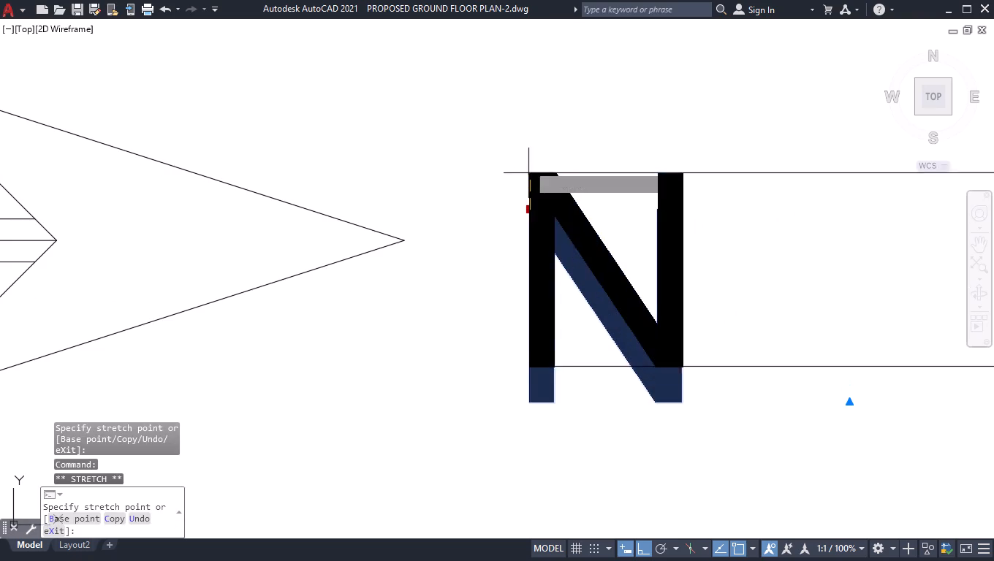
click(520, 107)
scroll(568, 215, down, 3)
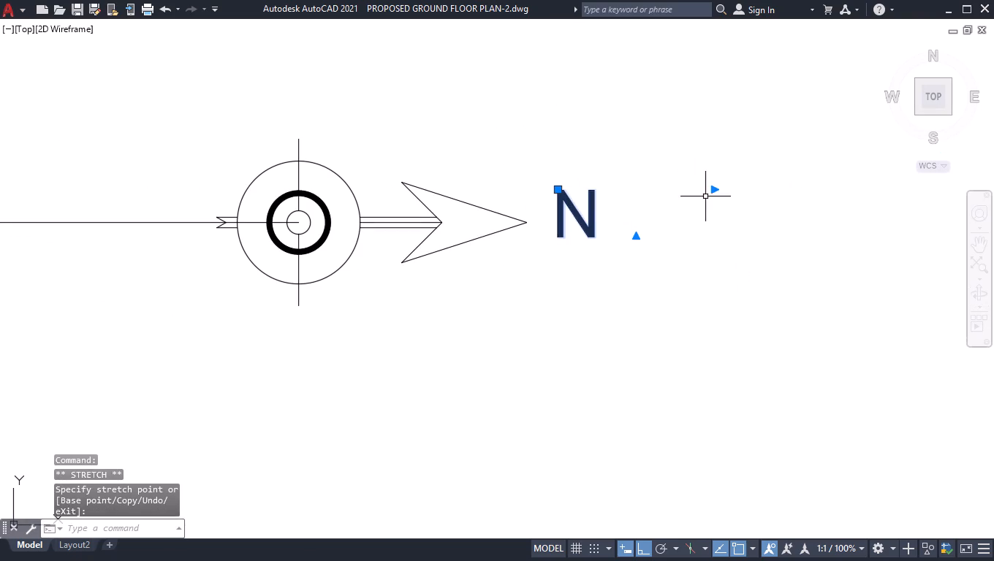
Narrow the text frame of the letter N to fit closely around the letter.
click(716, 190)
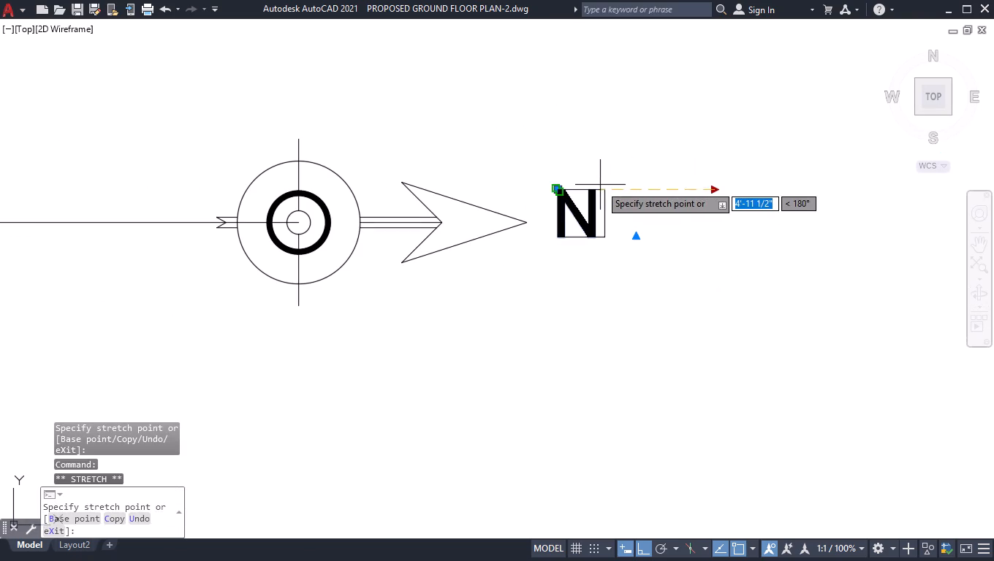
click(600, 185)
shift+click(643, 157)
shift+click(556, 278)
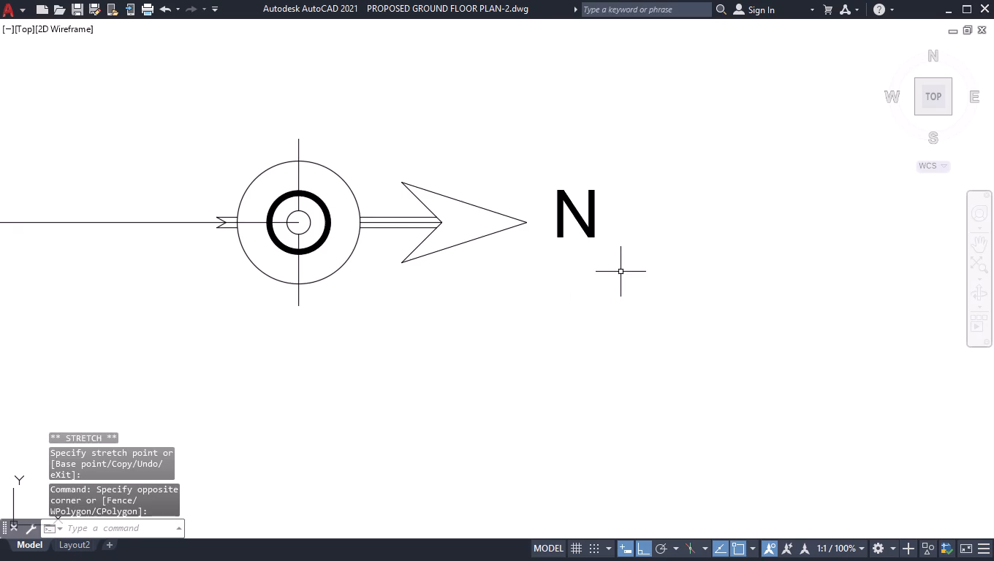
Start a multiline text below the north arrow with a 6" height and enter "EAST FACING BUILDING" as its first line.
scroll(621, 274, down, 1)
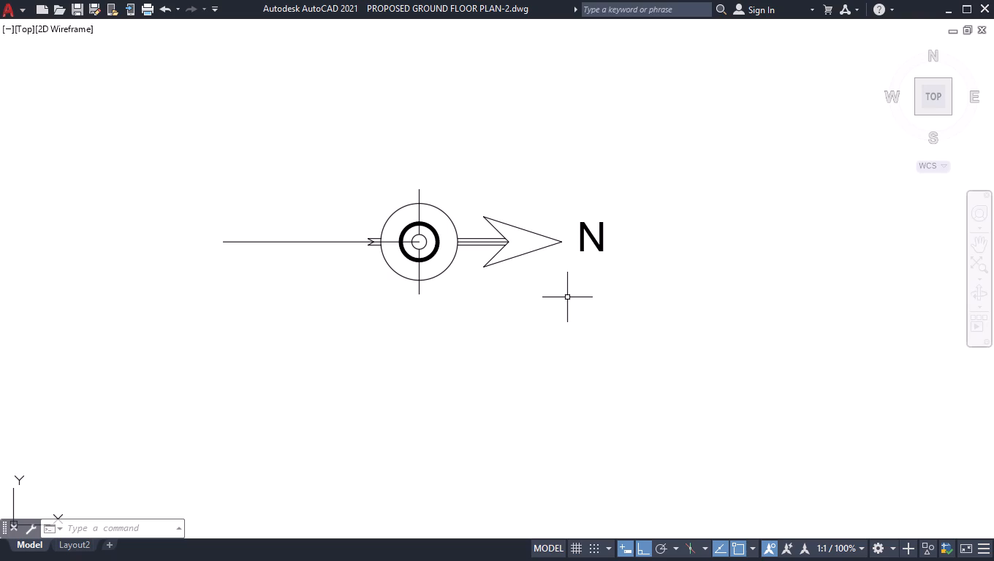
scroll(577, 324, down, 2)
scroll(588, 240, down, 1)
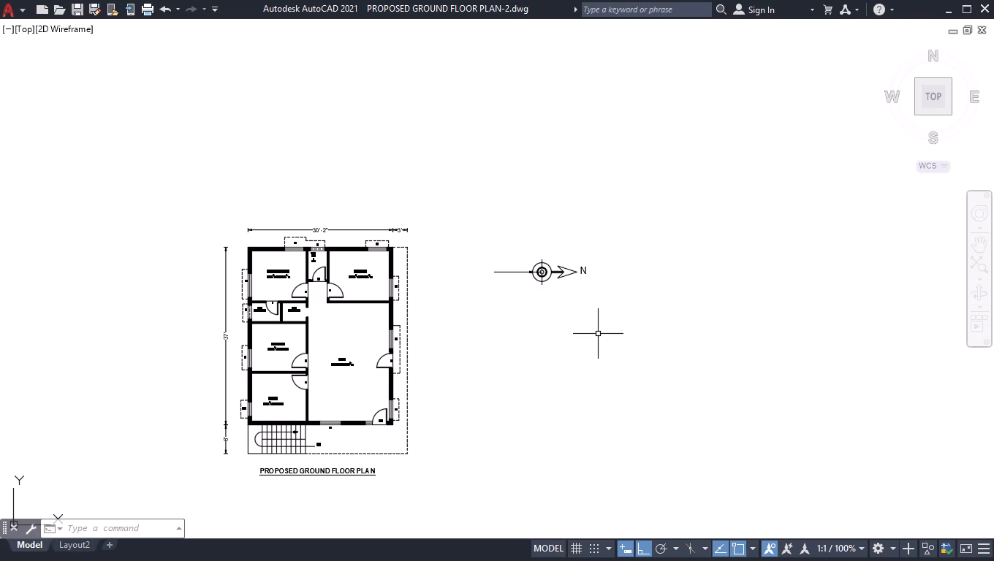
scroll(596, 334, down, 2)
scroll(587, 318, up, 2)
text(MT)
key(Return)
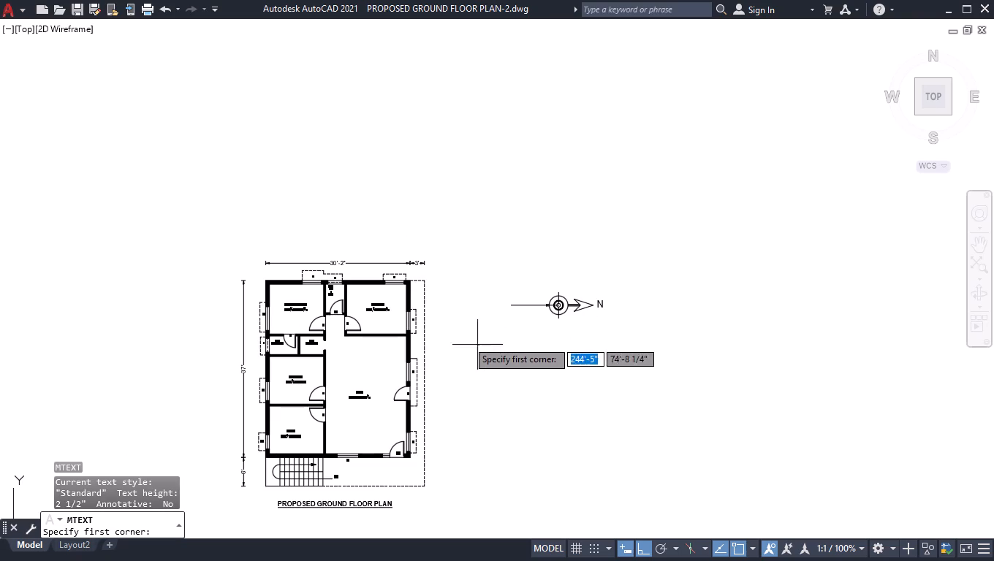
click(510, 392)
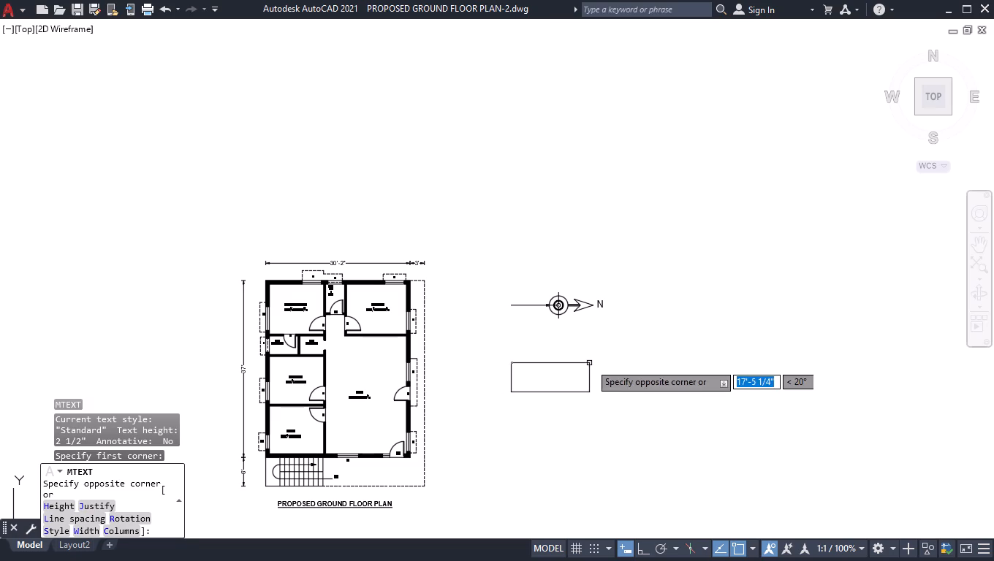
click(629, 340)
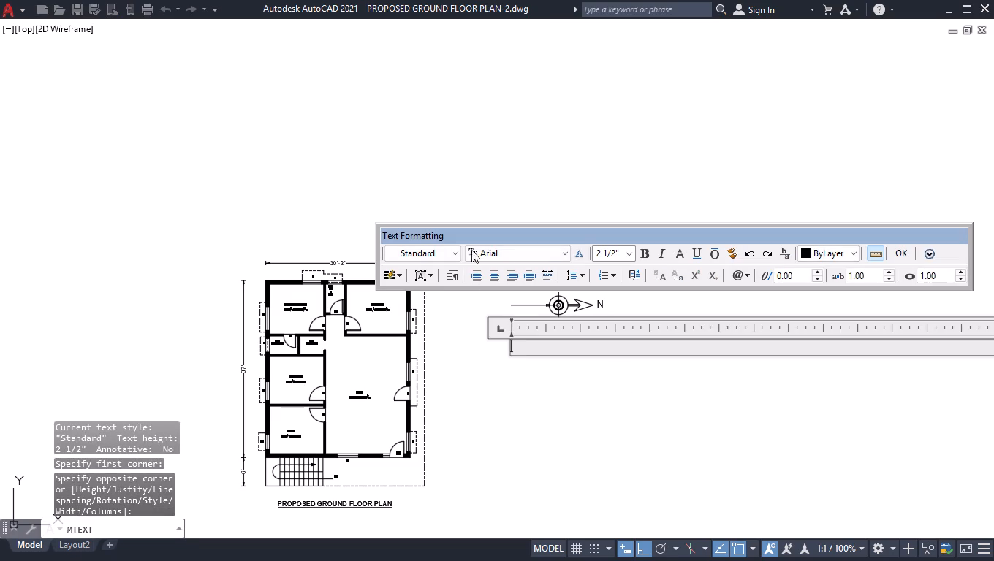
click(620, 257)
key(6)
key(Return)
text(EAST)
key(space)
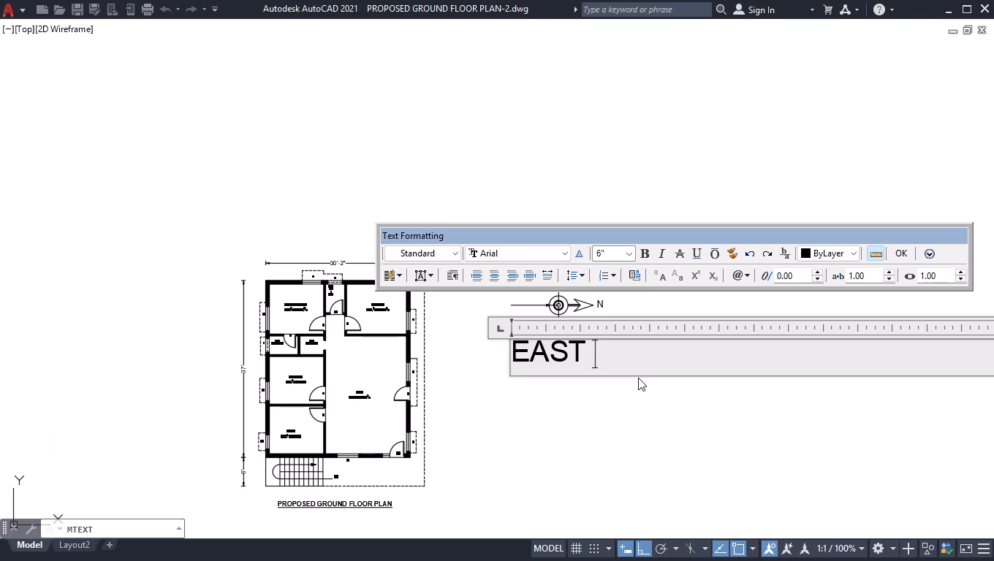
text(FACING BUIL)
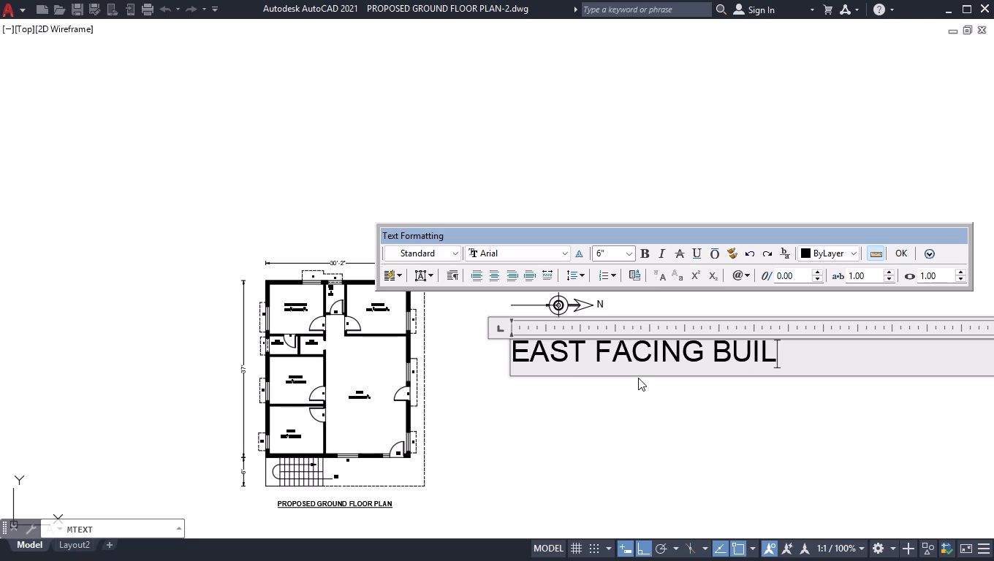
text(DING)
key(Return)
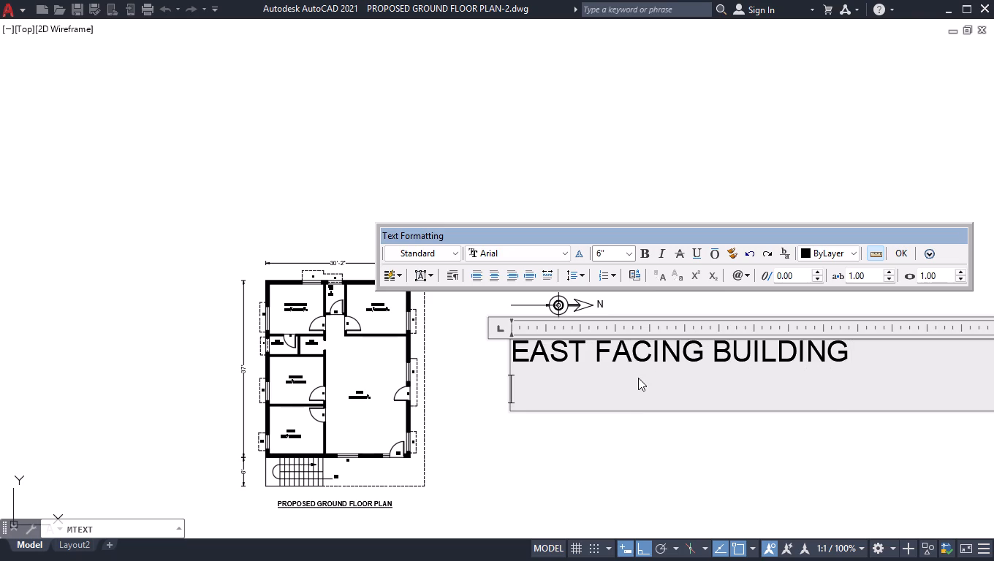
Enter "BUILT UP AREA : 1426 SFT" as the second line of the note and finish the text.
text(BUILT UP AREA)
key(space)
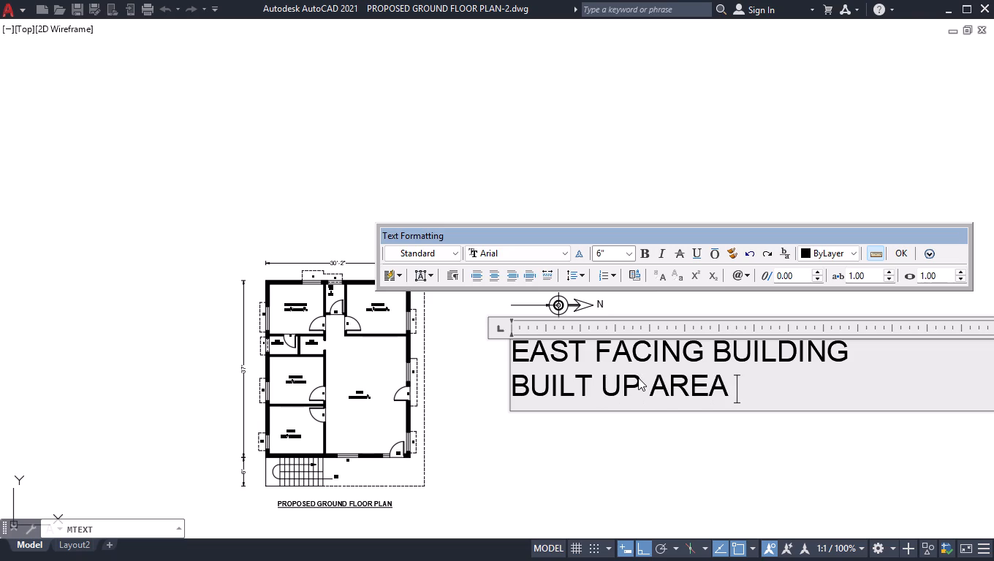
text(:)
key(space)
text(1426 ST)
key(BackSpace)
text(FT)
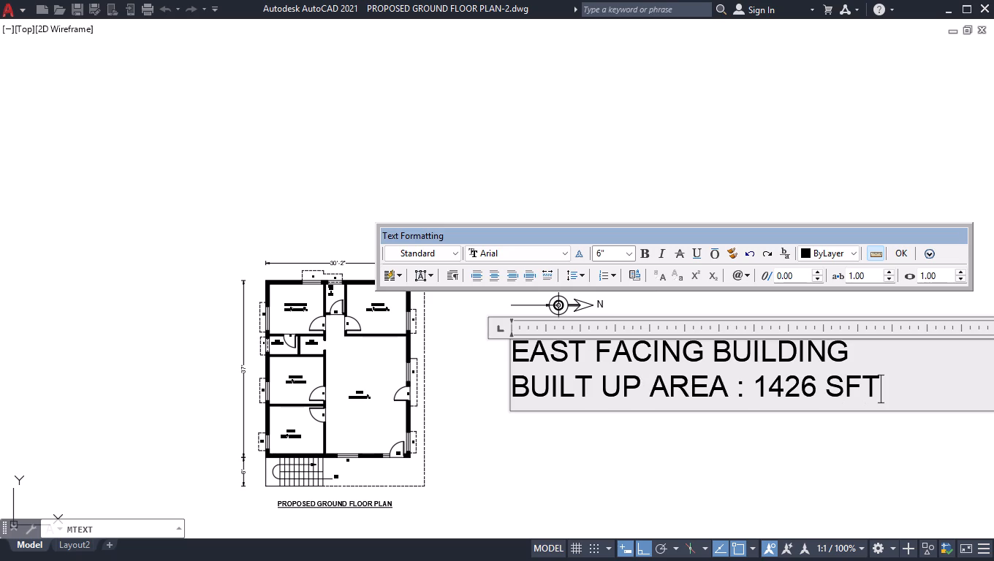
click(631, 103)
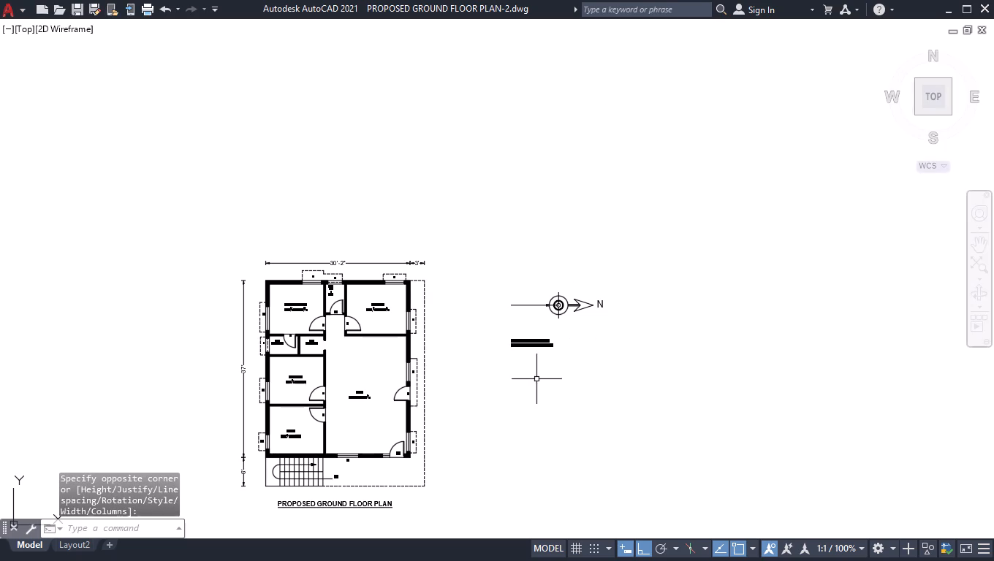
Set the height of both lines of the building note below the north arrow to 9".
scroll(523, 346, up, 2)
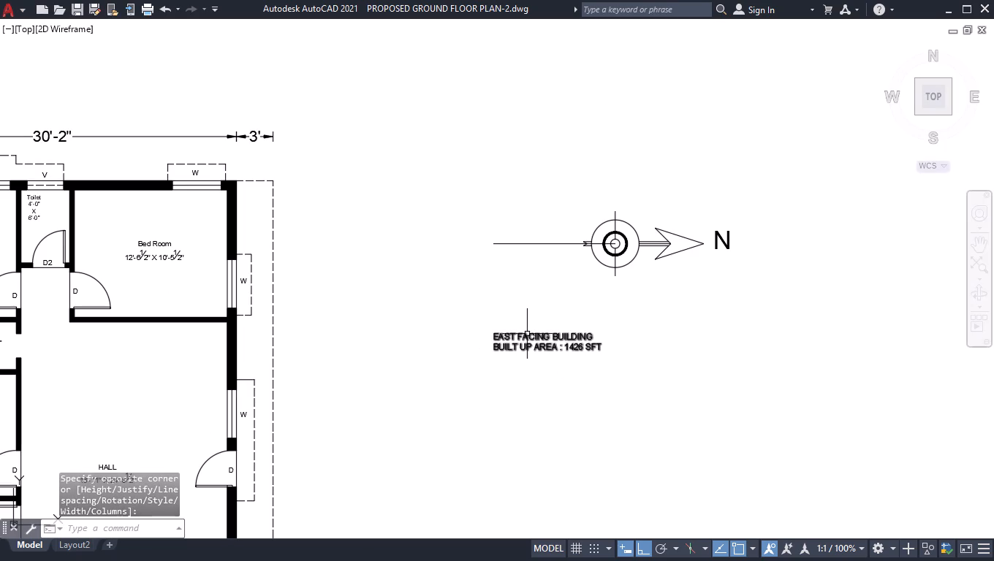
double_click(527, 334)
drag(612, 351, 551, 340)
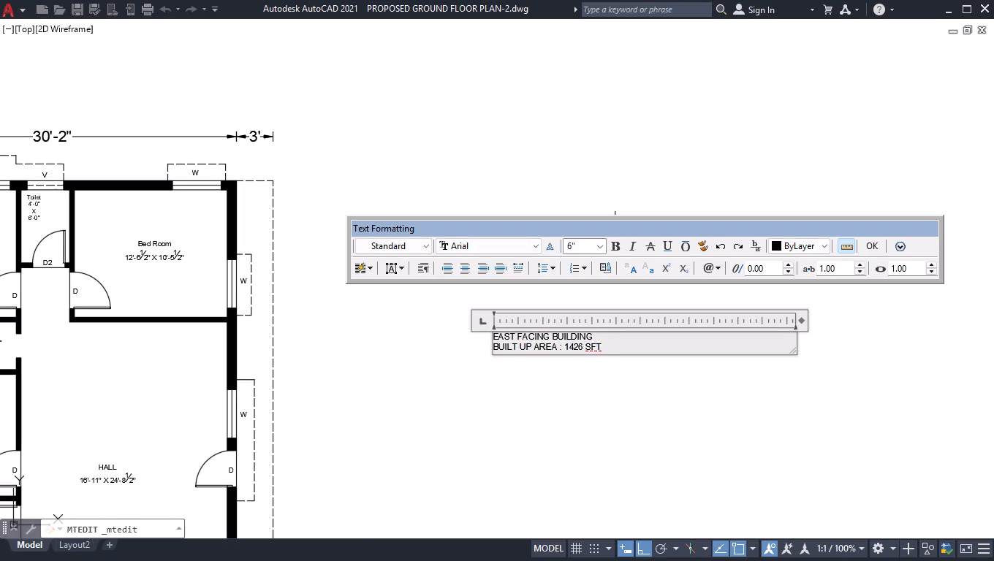
drag(551, 340, 485, 327)
click(578, 244)
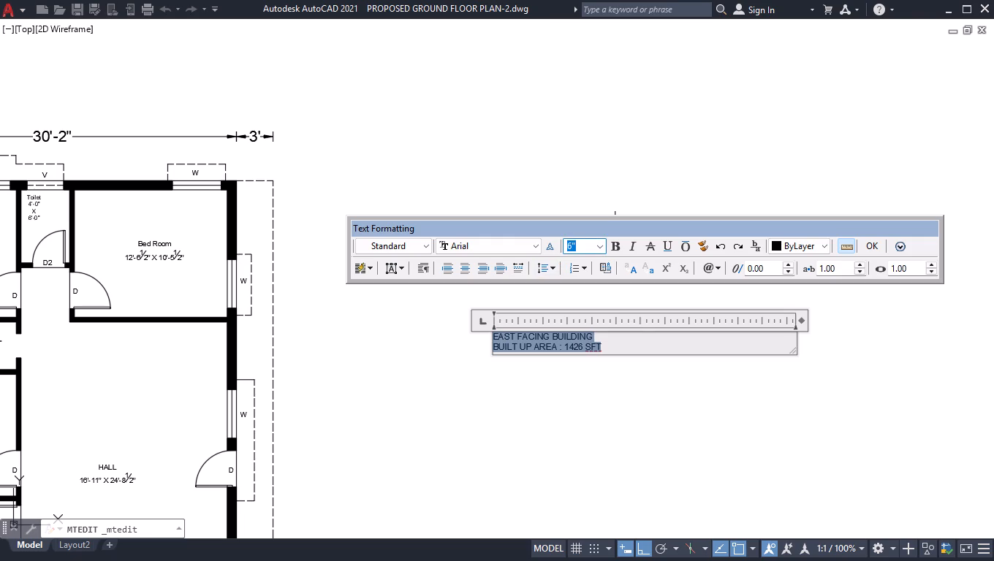
key(9)
key(Return)
click(479, 383)
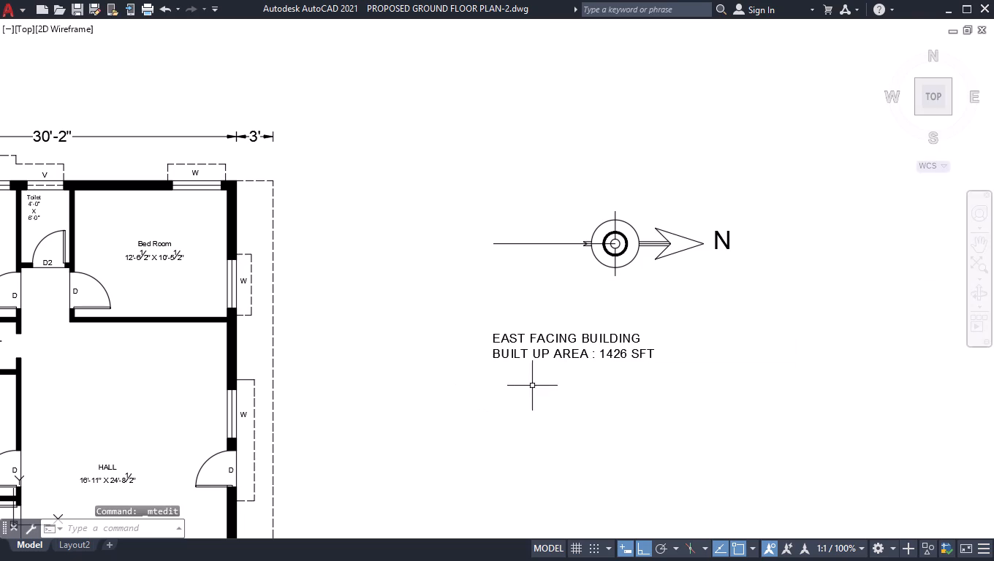
Turn off the Clean Screen display to restore the full interface around the drawing.
scroll(622, 316, down, 1)
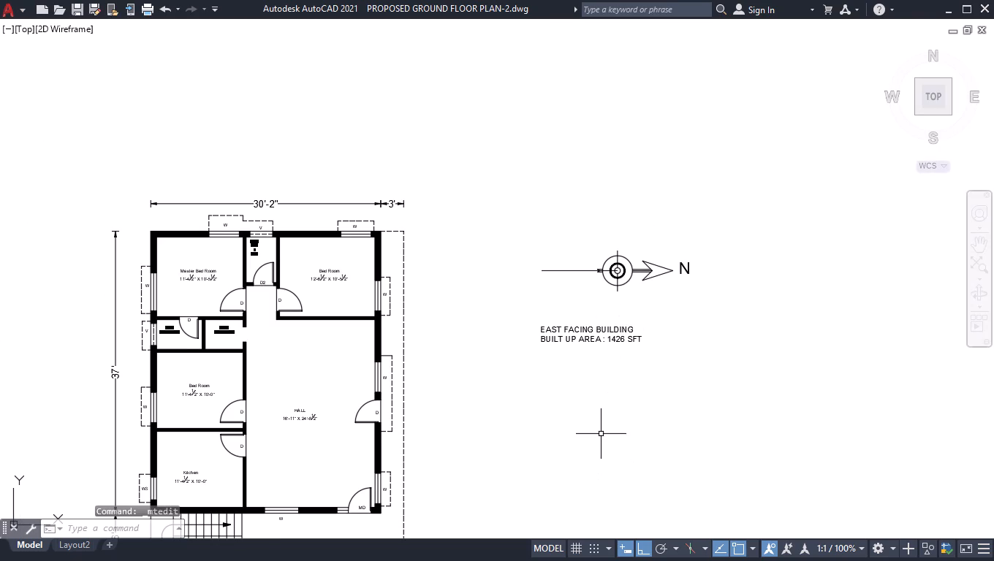
scroll(672, 343, up, 1)
scroll(570, 411, down, 3)
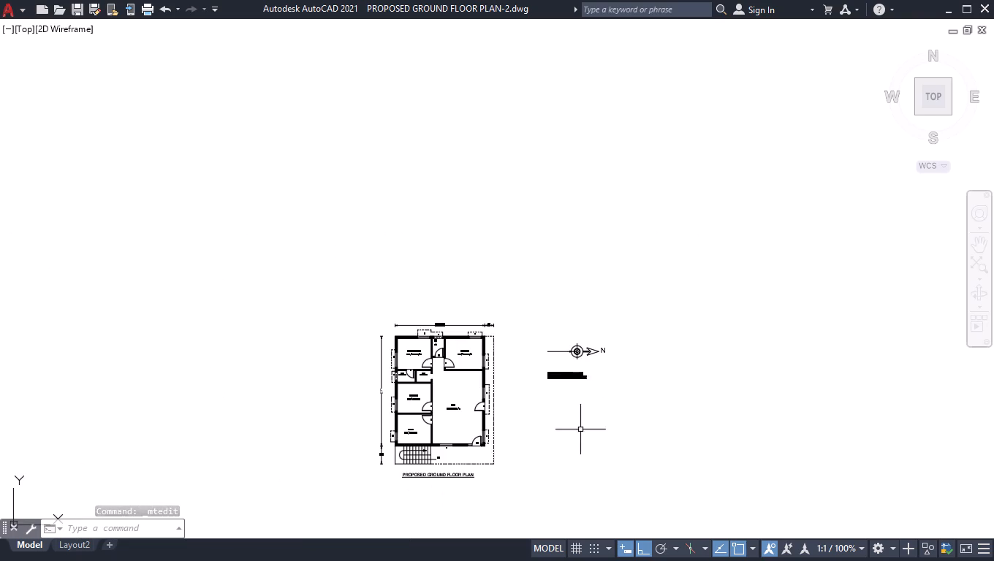
scroll(580, 458, up, 1)
key(ctrl+0)
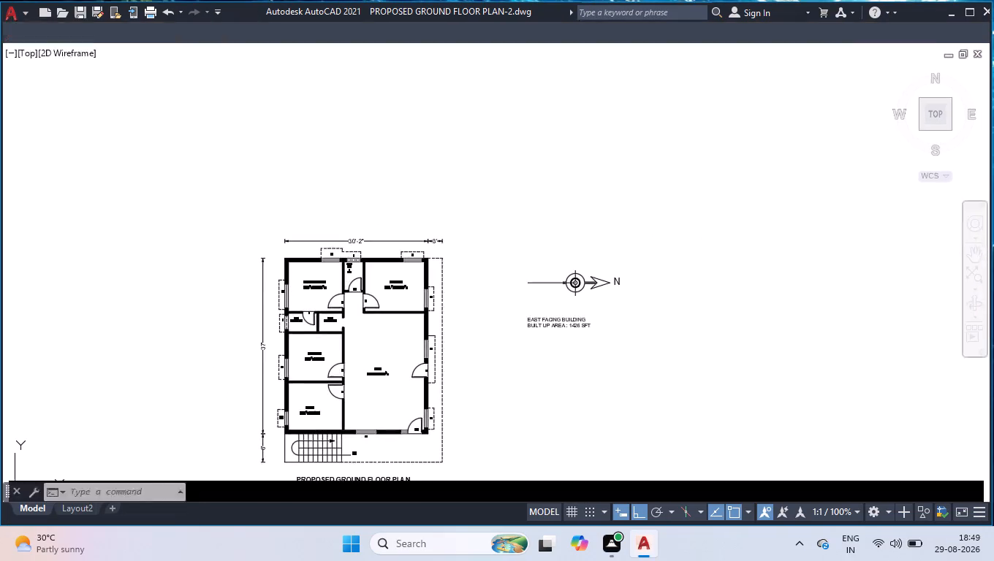
scroll(639, 299, down, 1)
scroll(617, 362, up, 1)
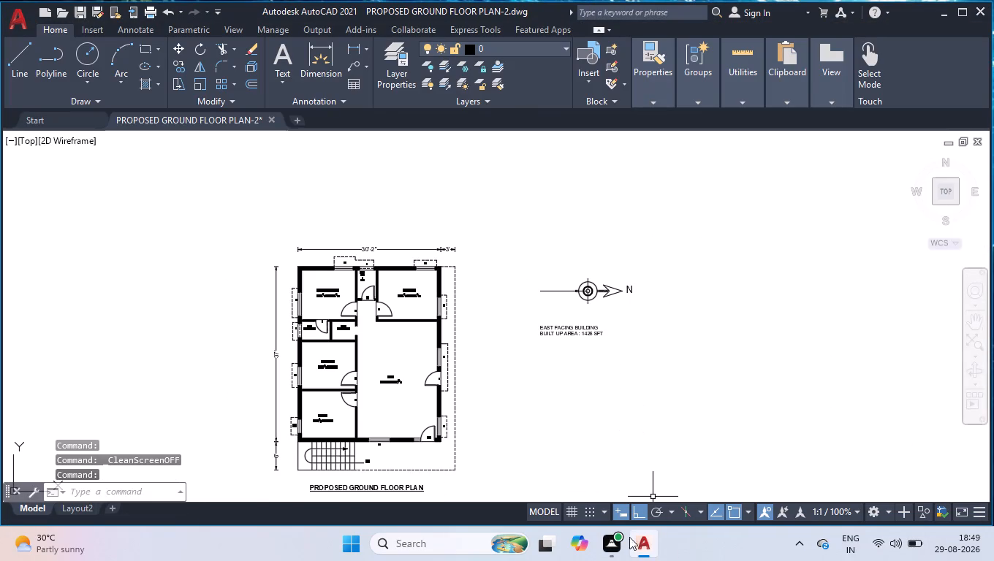